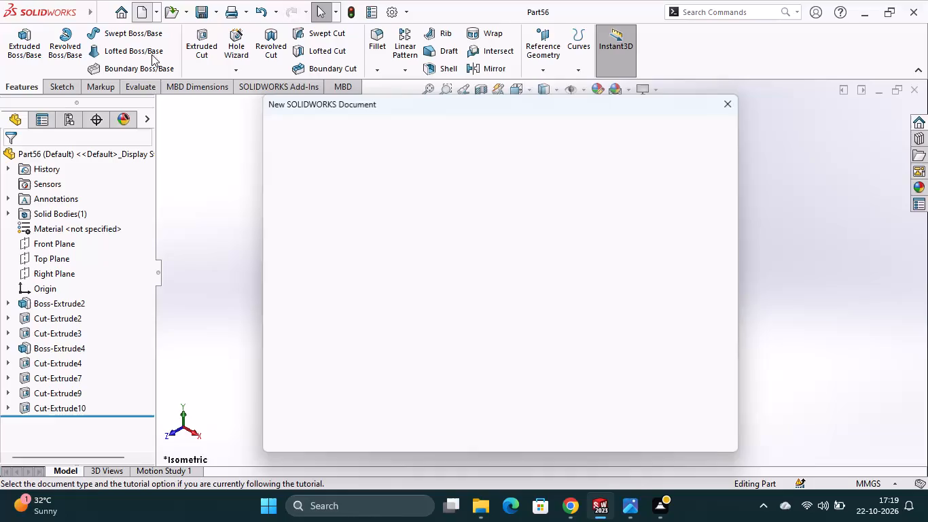
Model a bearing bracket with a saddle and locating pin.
Create a new part document.
left_click(558, 428)
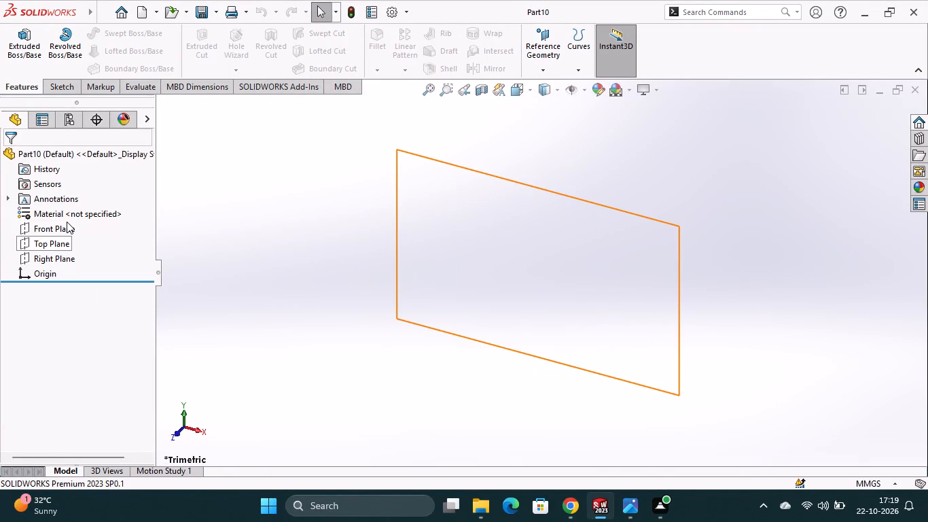
Sketch a corner rectangle about 174 by 102 mm on the Right Plane, starting at the origin.
left_click(64, 263)
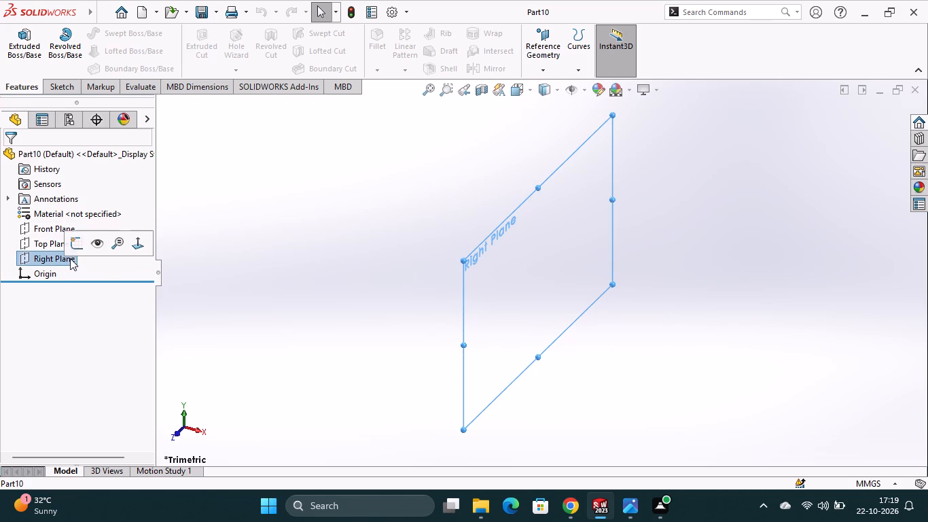
left_click(73, 251)
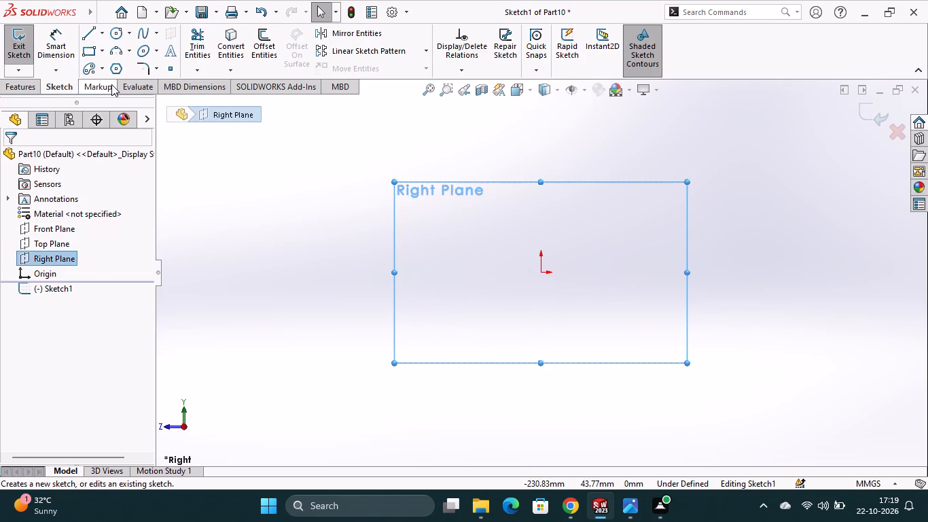
left_click(88, 31)
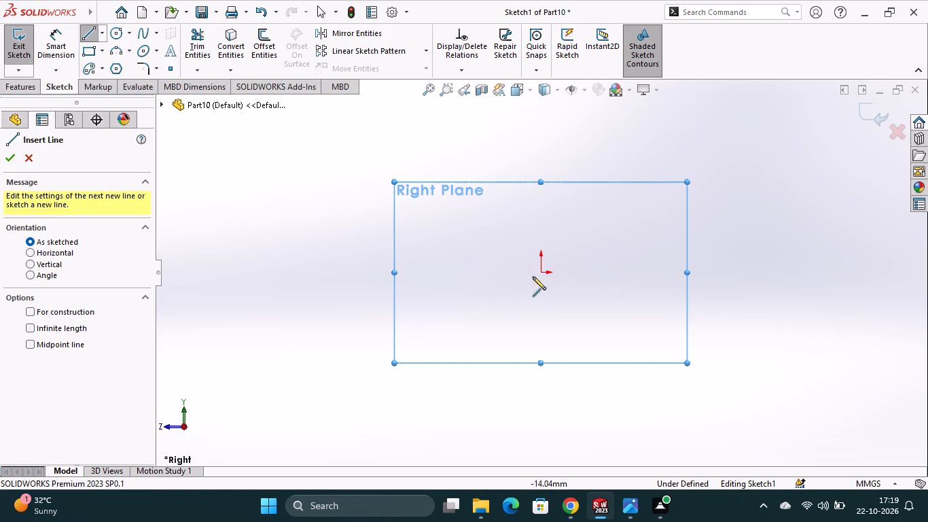
left_click(101, 50)
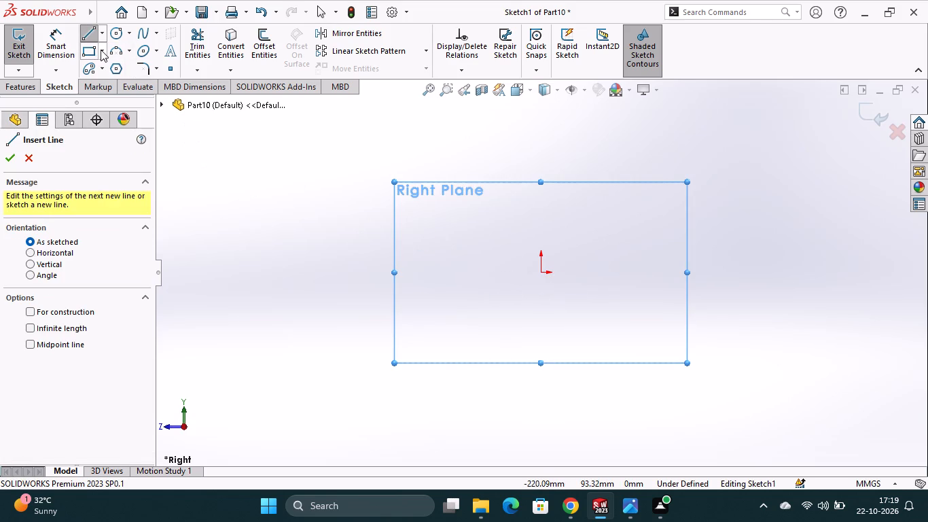
left_click(111, 72)
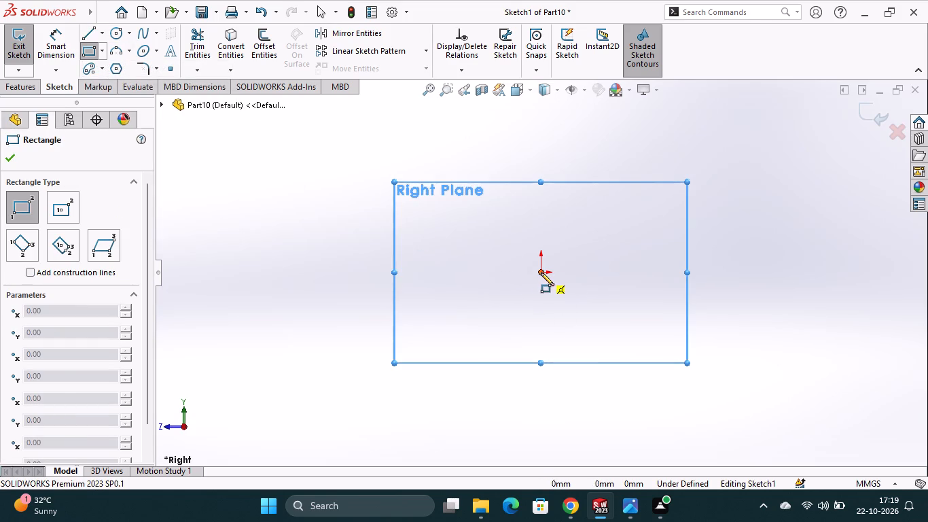
left_click(541, 273)
left_click(827, 105)
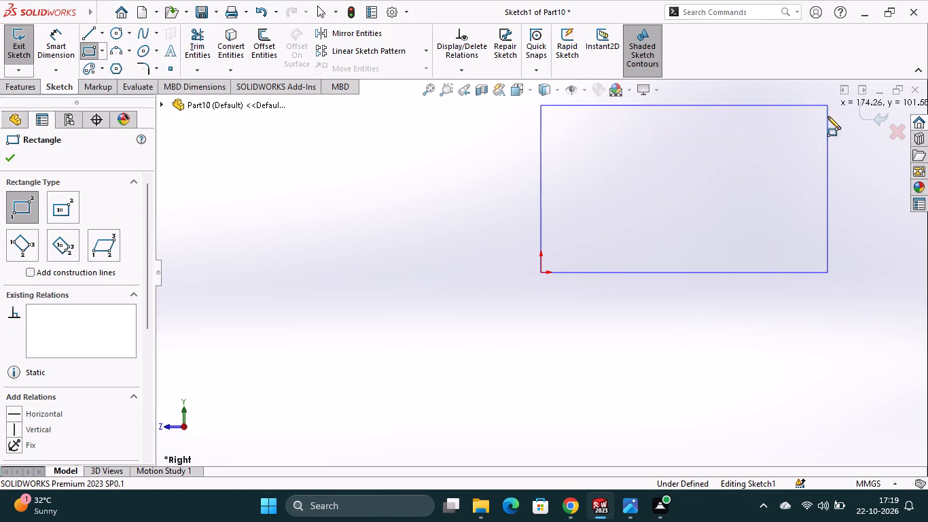
Dimension the rectangle's bottom edge as 100 mm.
scroll(836, 179, "up", 4)
scroll(607, 153, "down", 5)
scroll(503, 208, "up", 3)
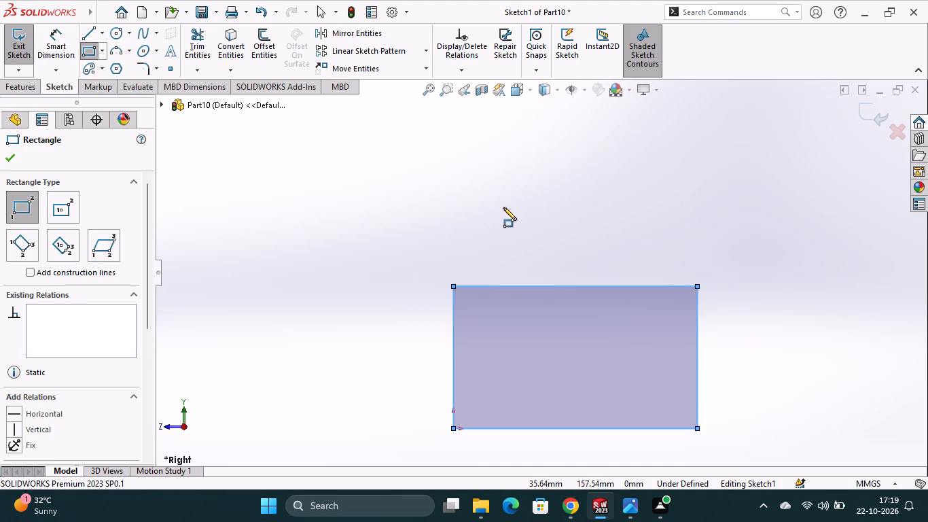
scroll(552, 373, "up", 2)
scroll(559, 354, "down", 5)
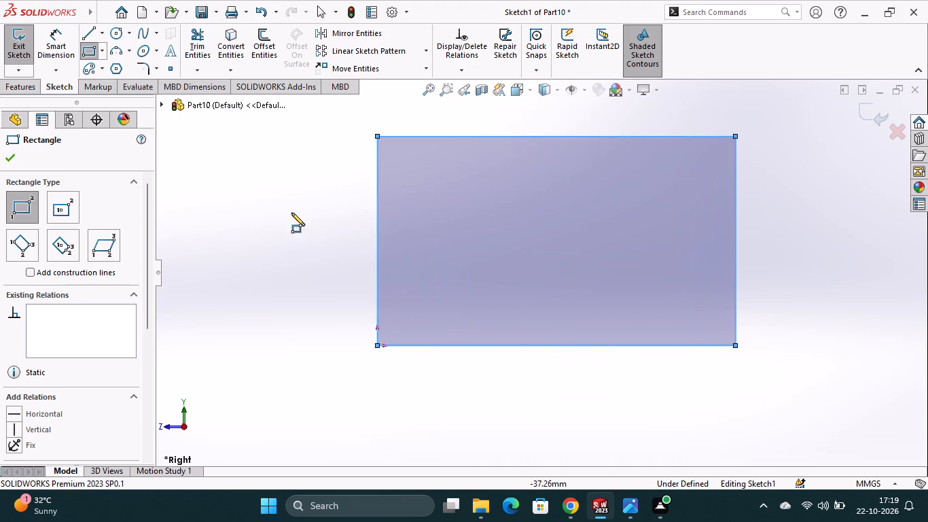
left_click(52, 39)
left_click(570, 349)
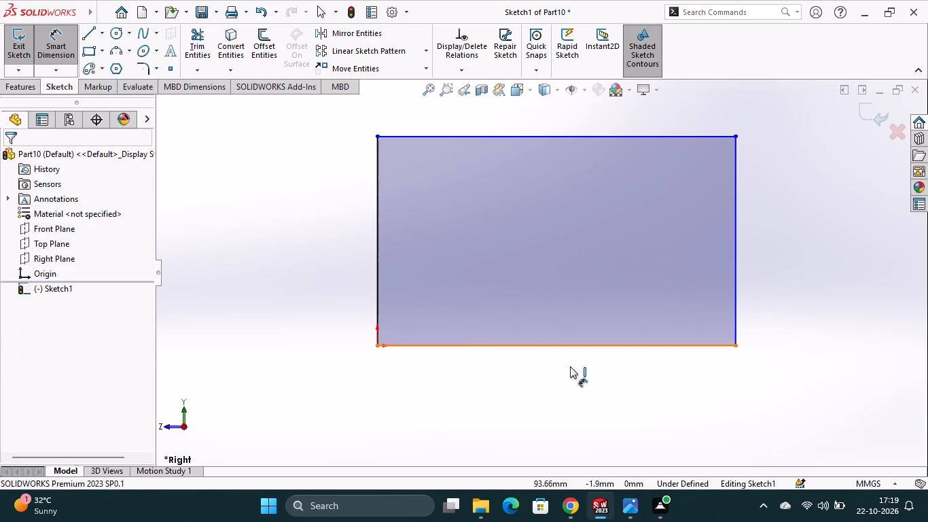
left_click(570, 380)
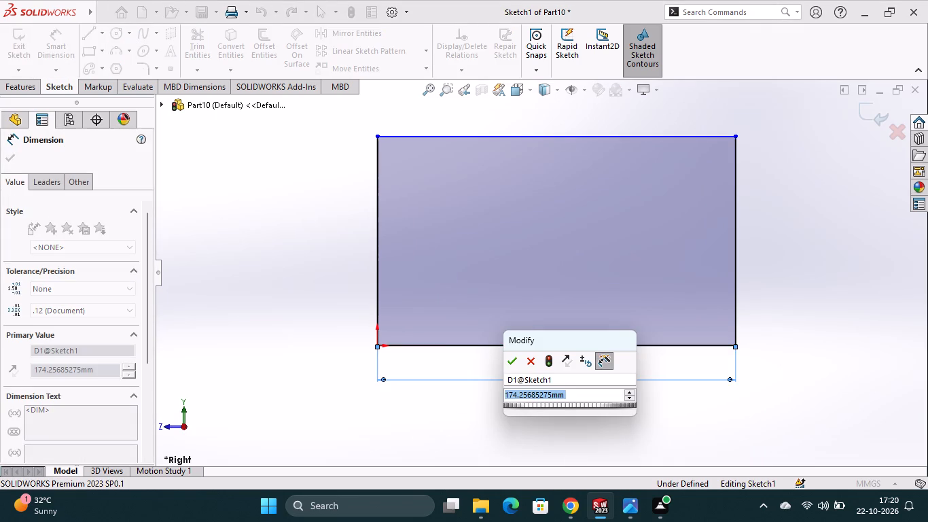
type("100")
key("Return")
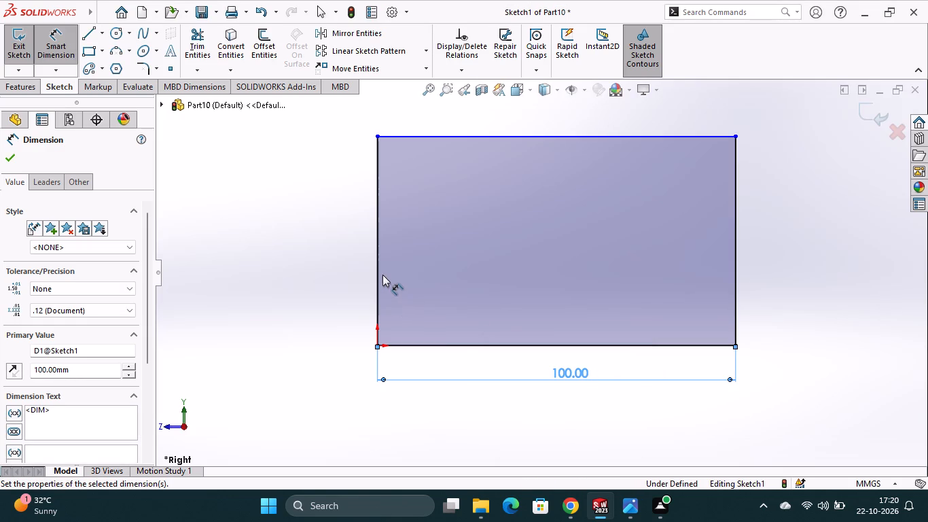
Dimension the rectangle's vertical edge at the origin as 50 mm.
left_click(376, 276)
left_click(349, 288)
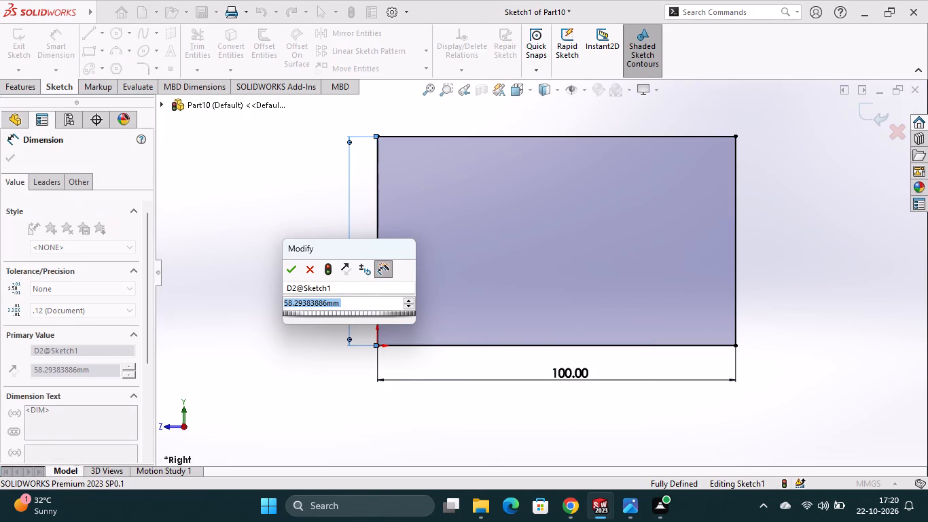
key("5")
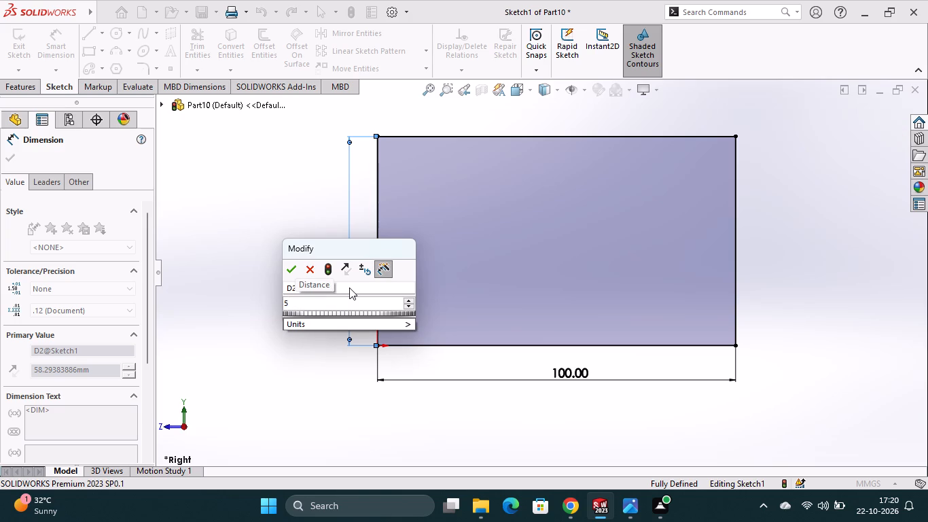
key("0")
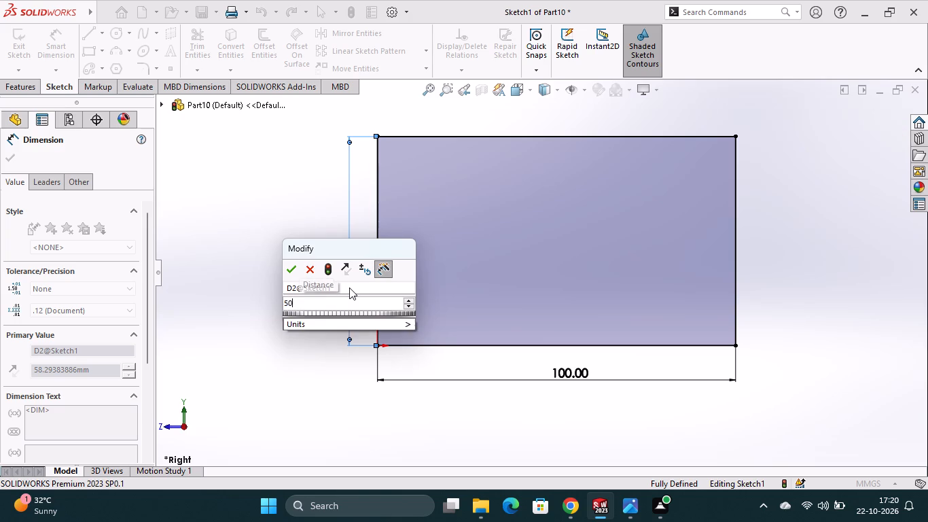
key("Return")
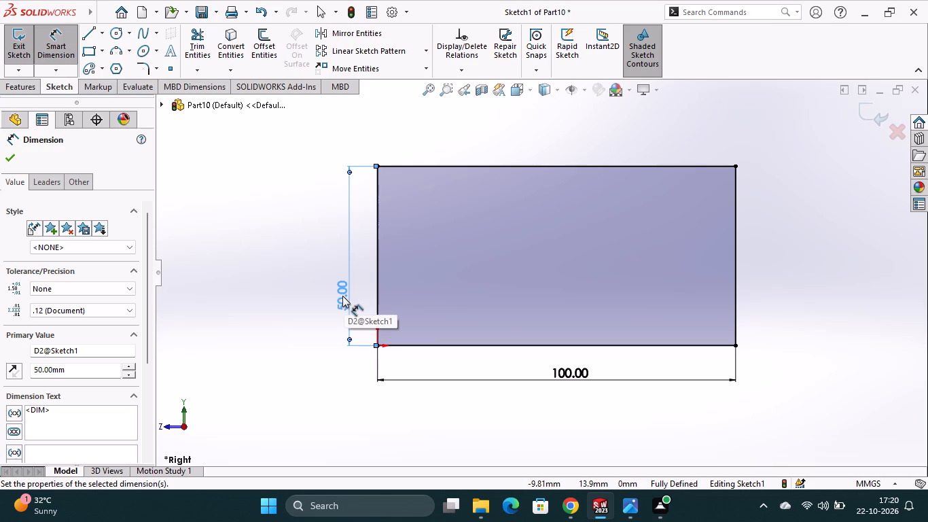
Set the rectangle's height to 63 mm.
double_click(342, 296)
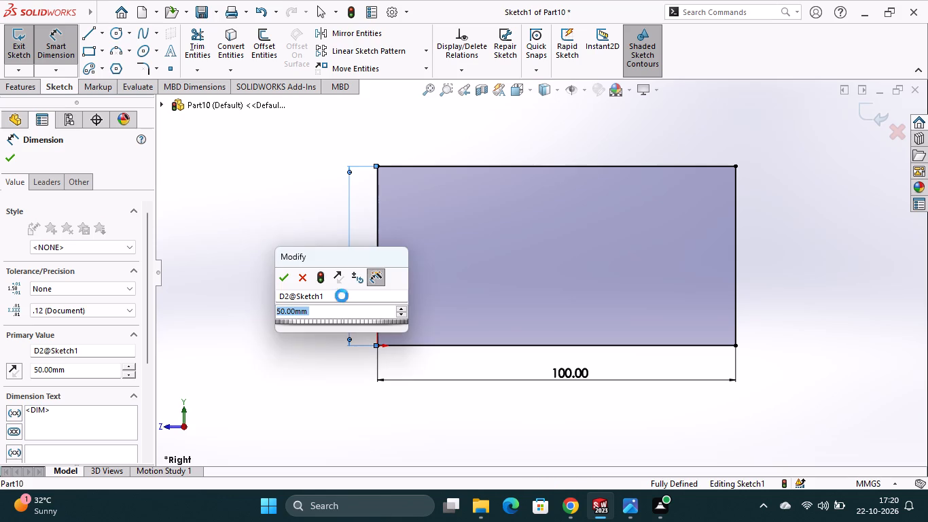
type("63")
key("Return")
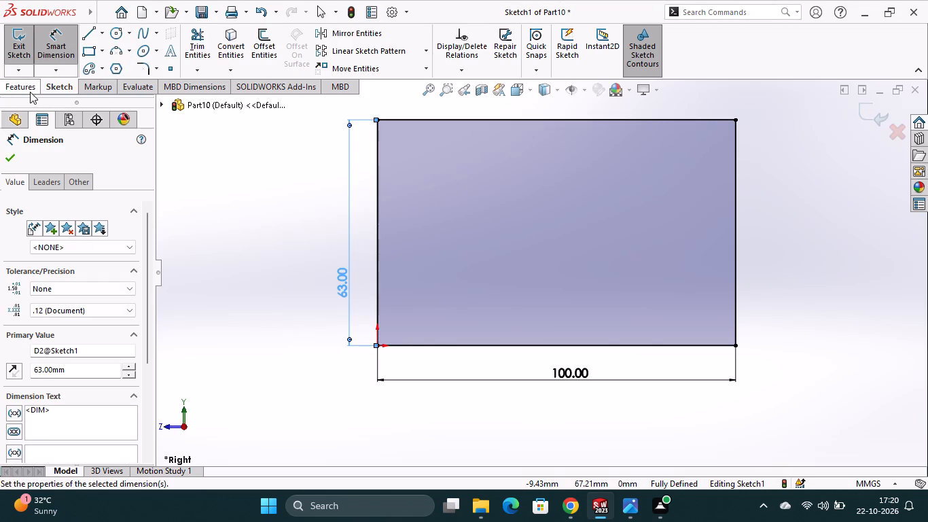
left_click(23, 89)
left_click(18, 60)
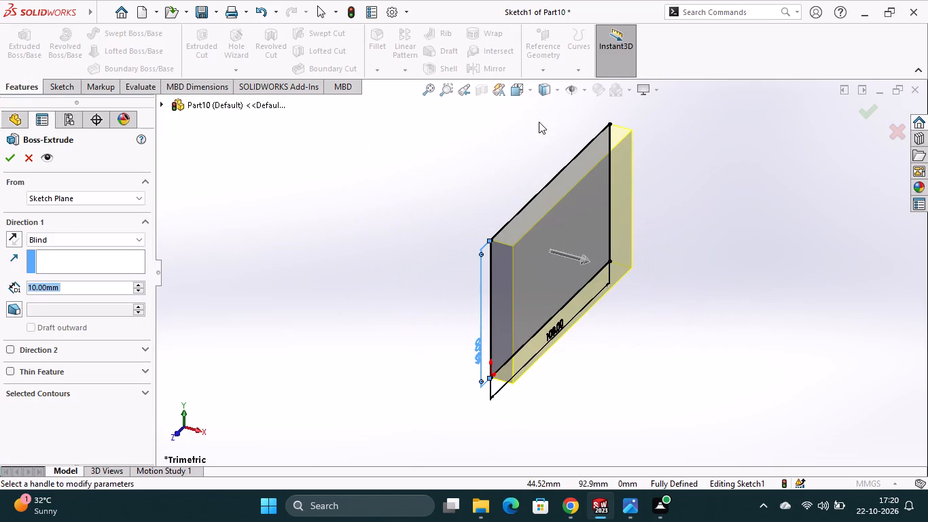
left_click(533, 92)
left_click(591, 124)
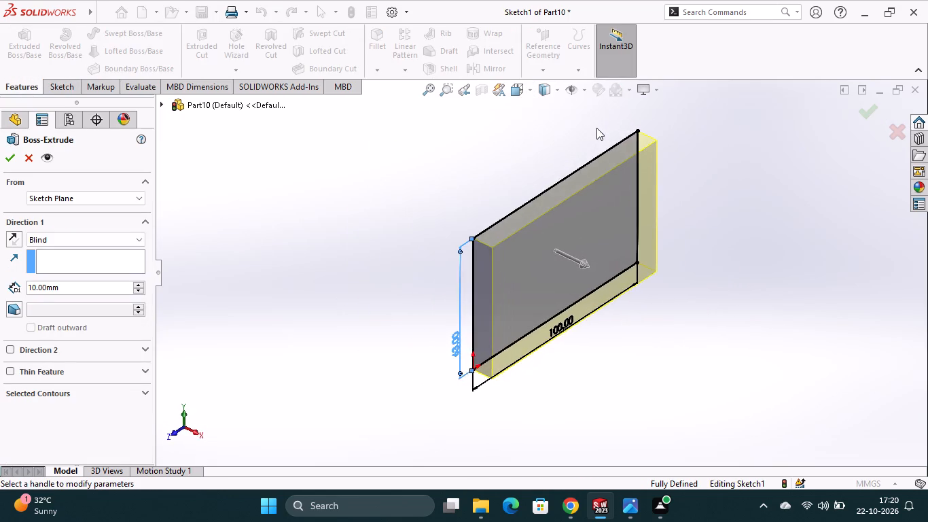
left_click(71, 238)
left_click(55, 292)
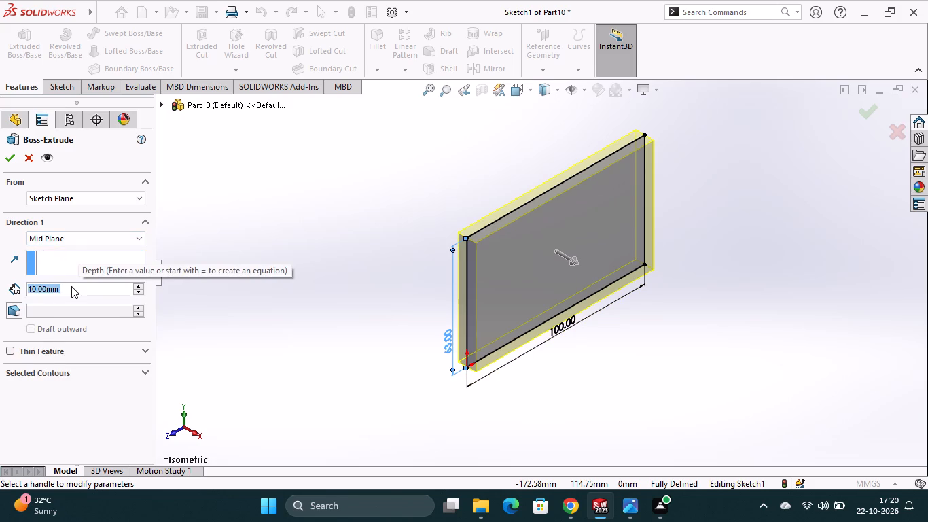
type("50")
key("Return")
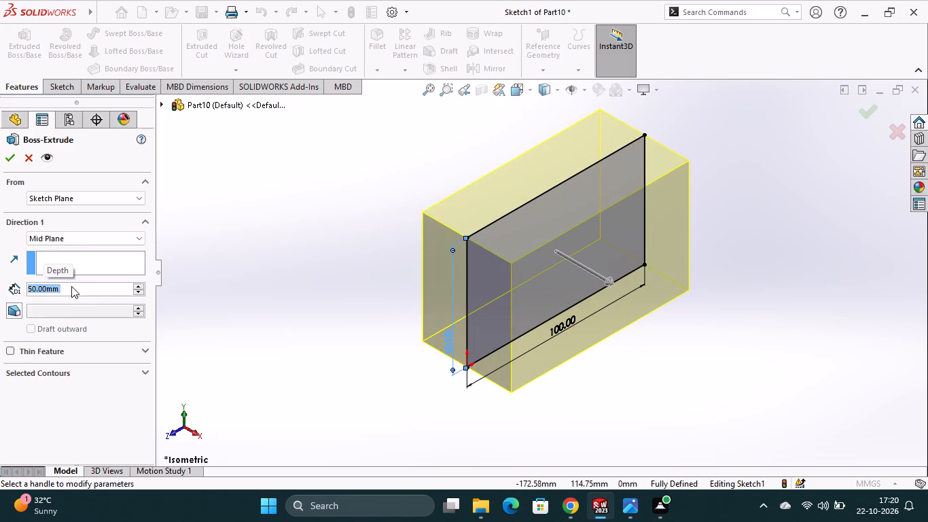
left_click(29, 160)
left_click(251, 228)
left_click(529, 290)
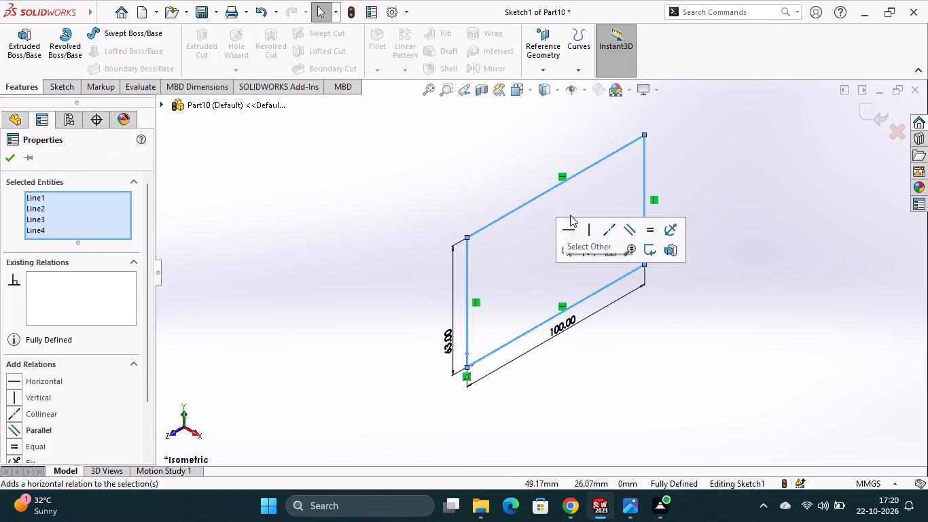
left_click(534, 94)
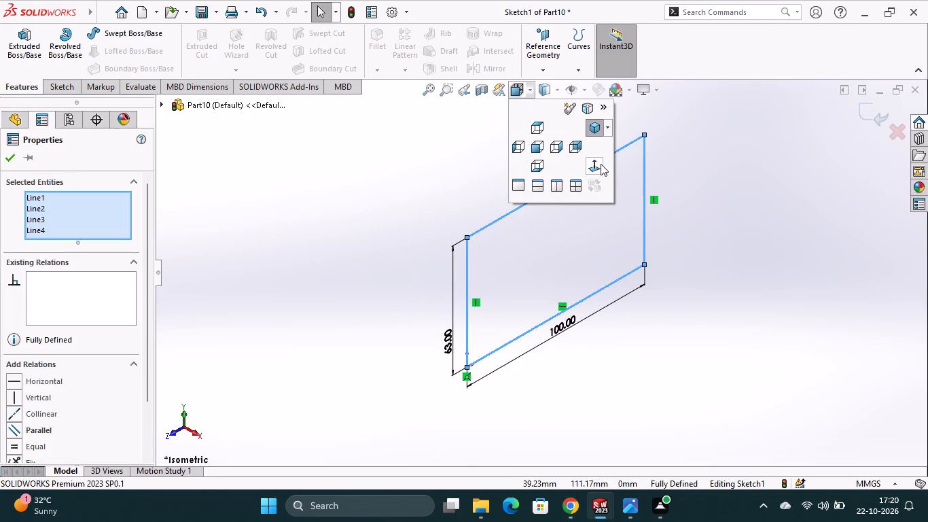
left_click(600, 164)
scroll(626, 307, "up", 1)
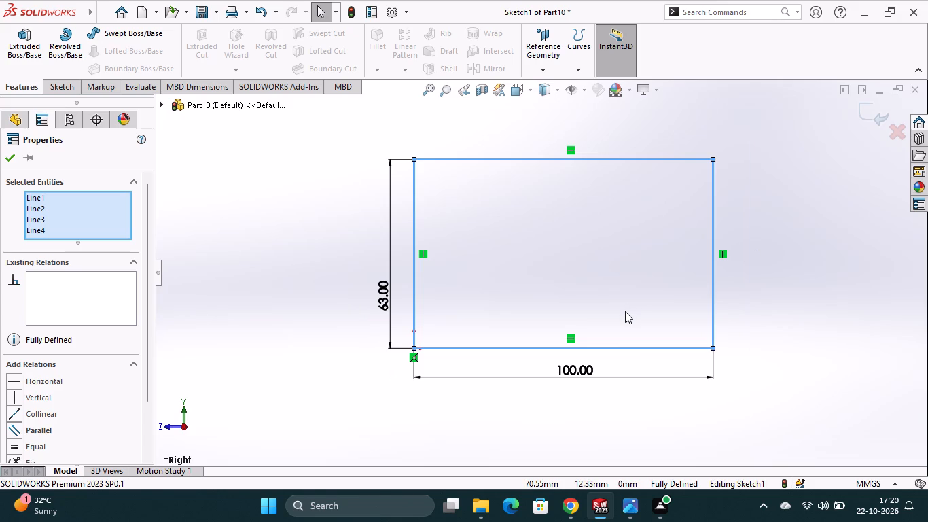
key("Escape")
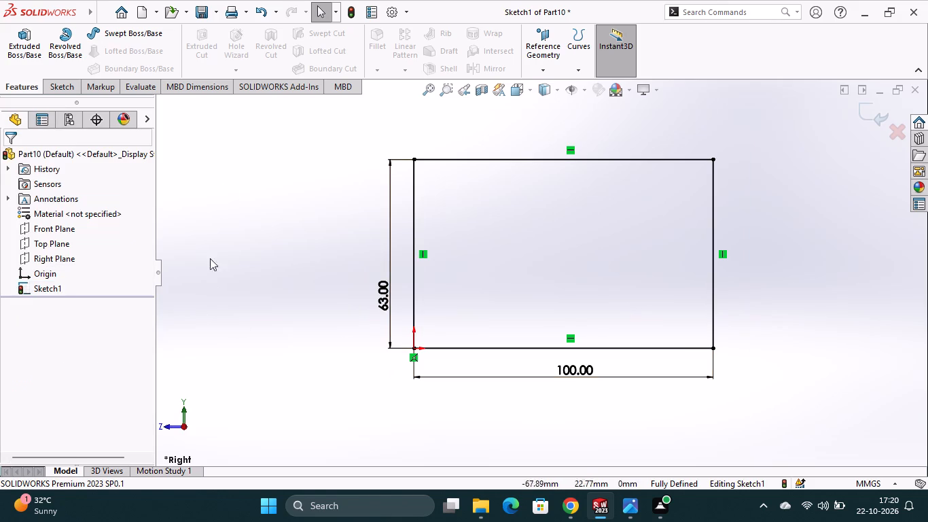
Draw two consecutive lines, about 24 mm and 34 mm long, along the rectangle's bottom edge from its lower-right corner.
left_click(56, 92)
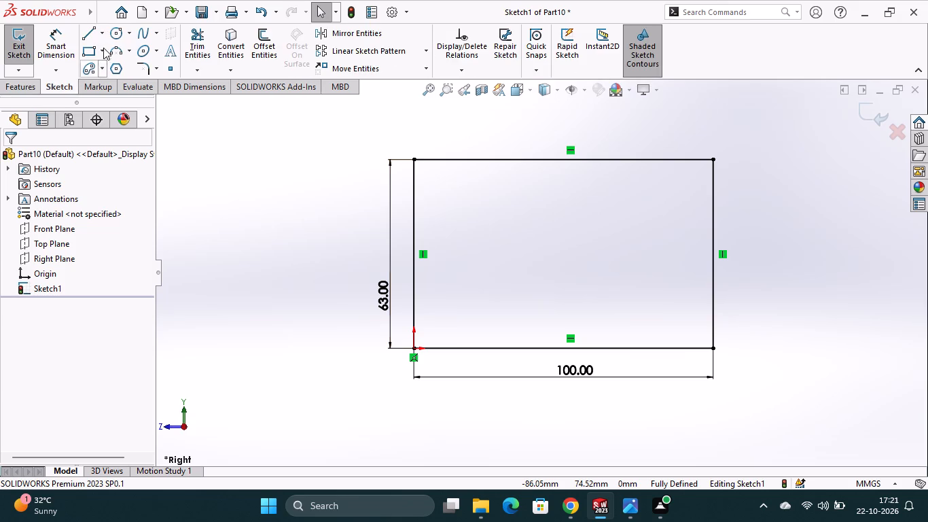
left_click(84, 36)
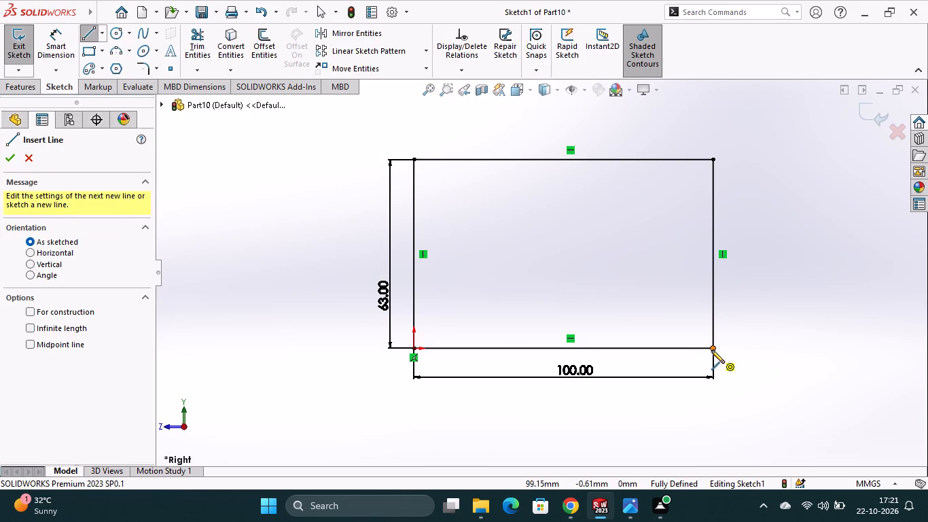
left_click(711, 350)
left_click(642, 350)
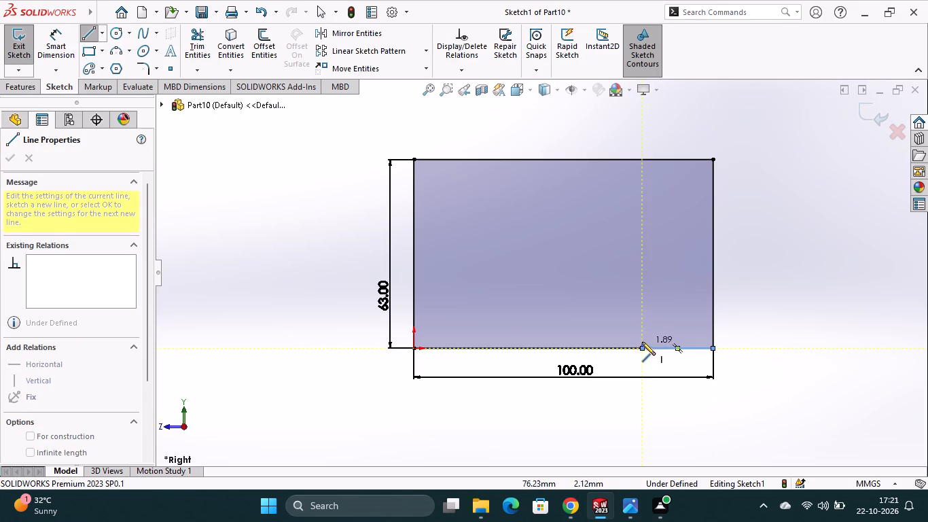
left_click(540, 350)
key("Escape")
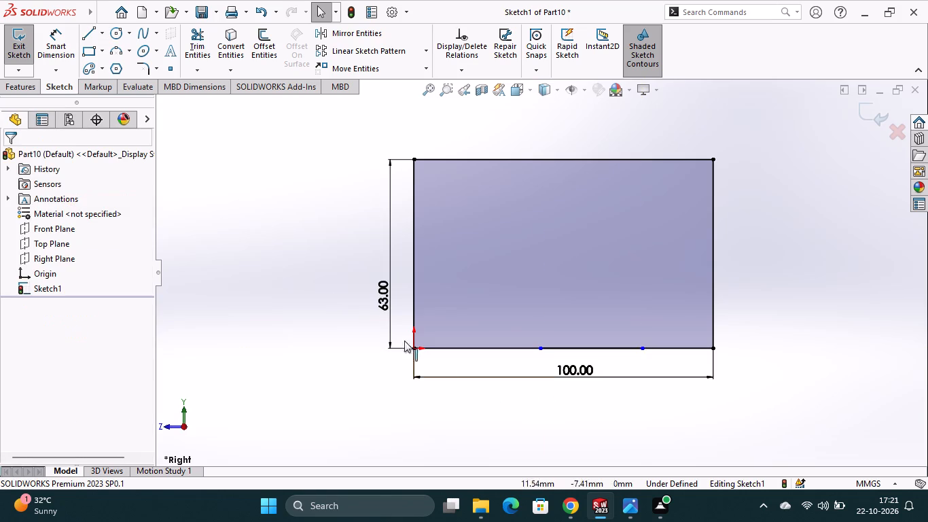
Dimension the line segment at the rectangle's lower-right corner as 15 mm.
left_click(61, 45)
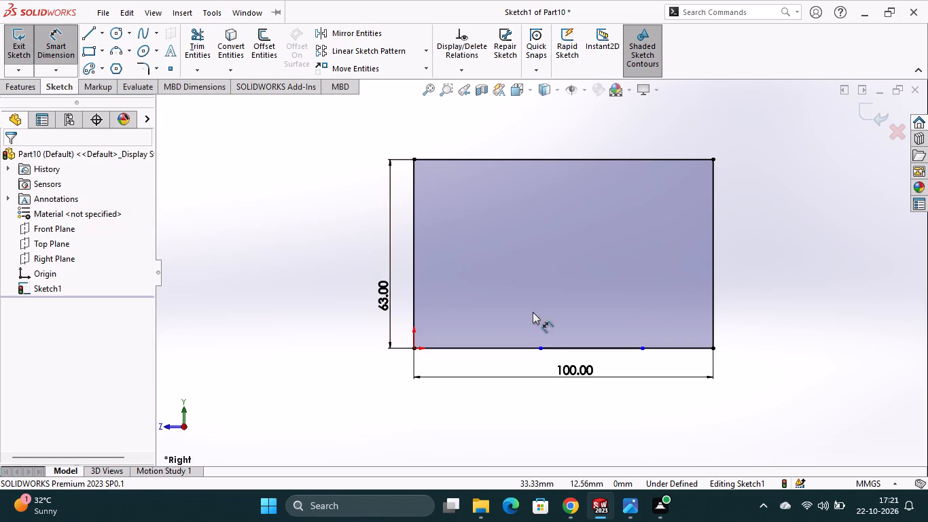
left_click(676, 350)
left_click(673, 406)
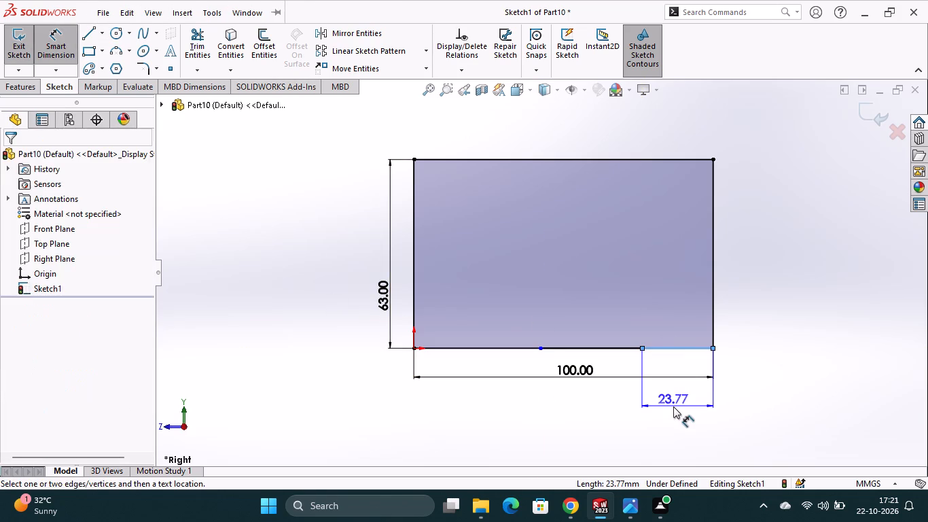
type("15")
key("Return")
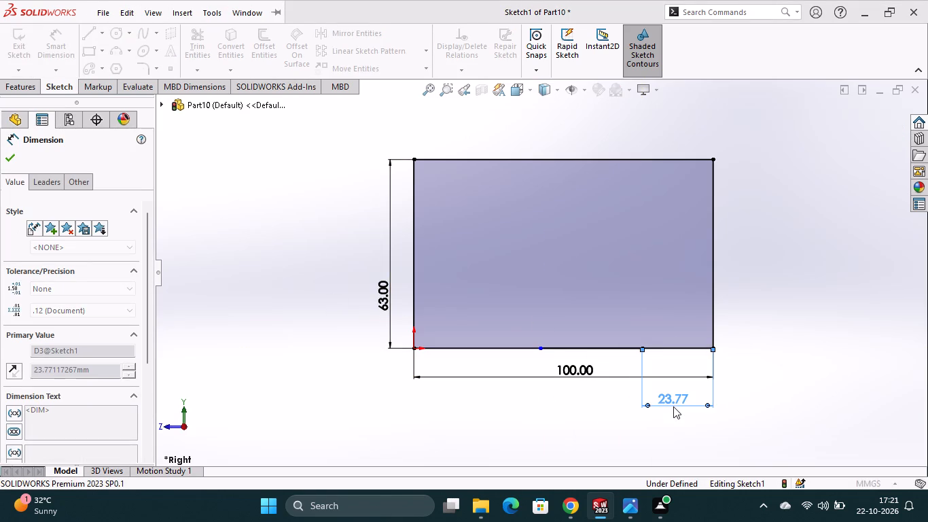
Dimension the second line segment along the rectangle's bottom edge, adjoining the 15 mm segment, as 40 mm.
left_click(599, 350)
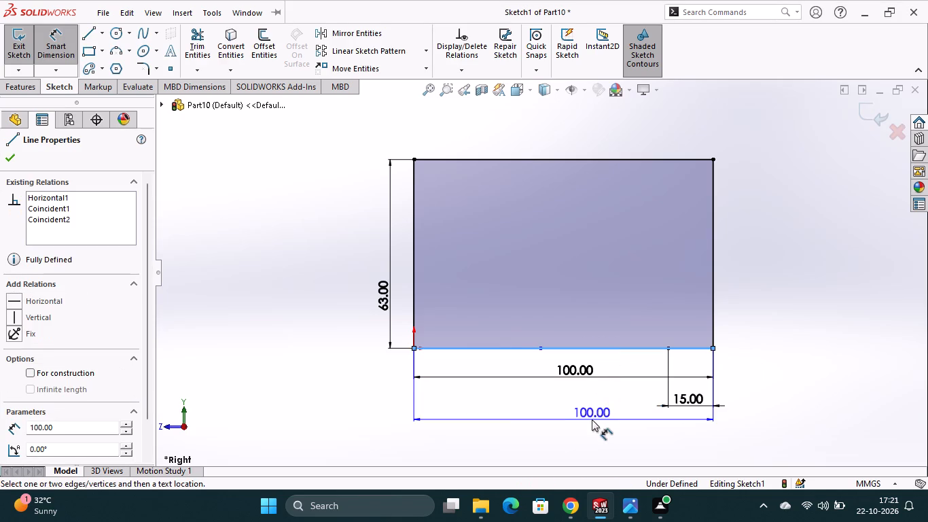
key("Escape")
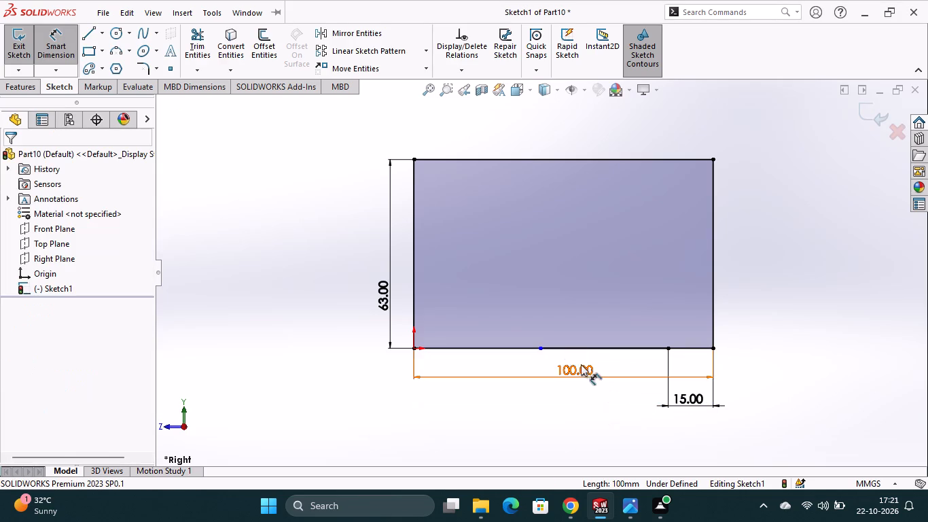
left_click(540, 347)
left_click(667, 349)
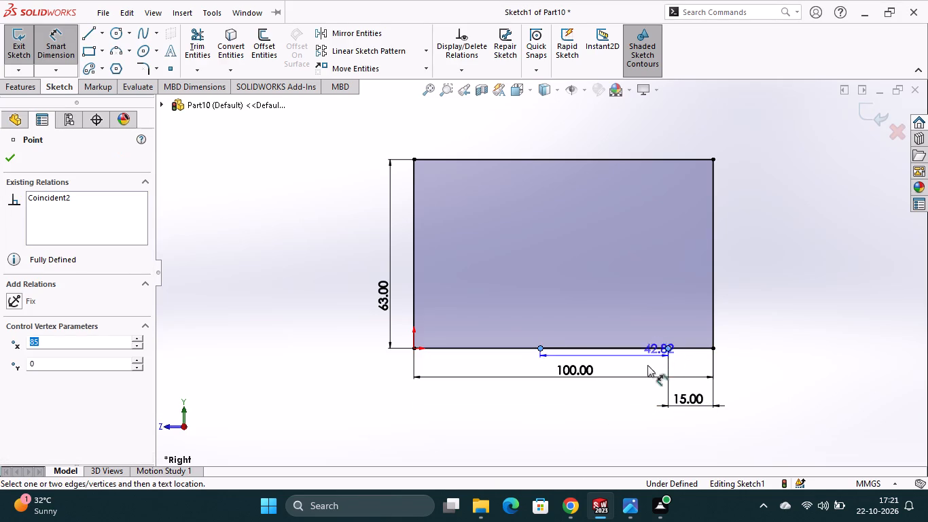
left_click(618, 406)
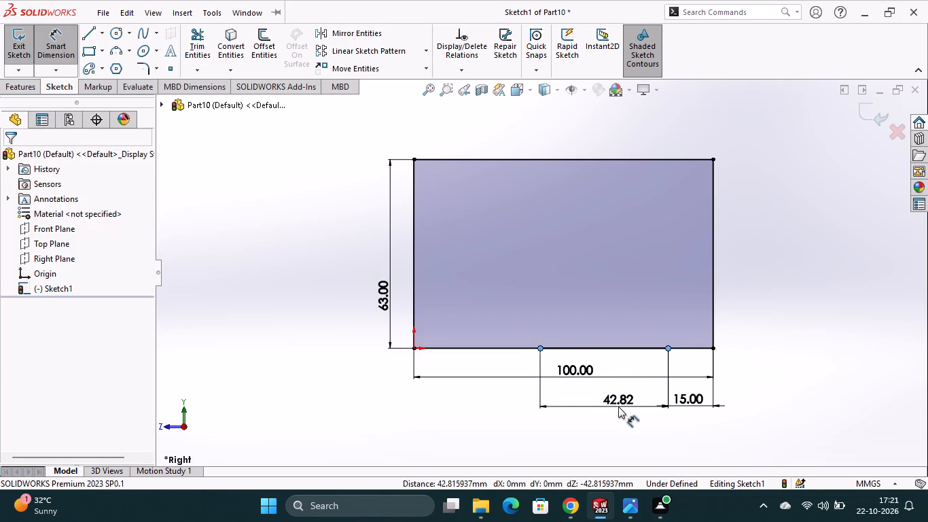
type("40")
key("Return")
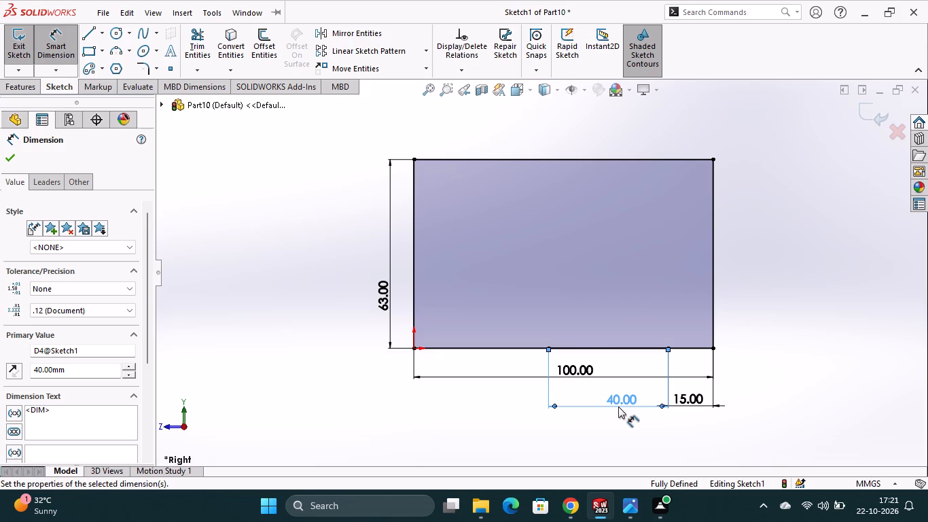
Draw a construction centerline about 51 mm long from the 40 mm segment's inner endpoint, sloping up toward the rectangle's right edge.
left_click(105, 35)
left_click(107, 63)
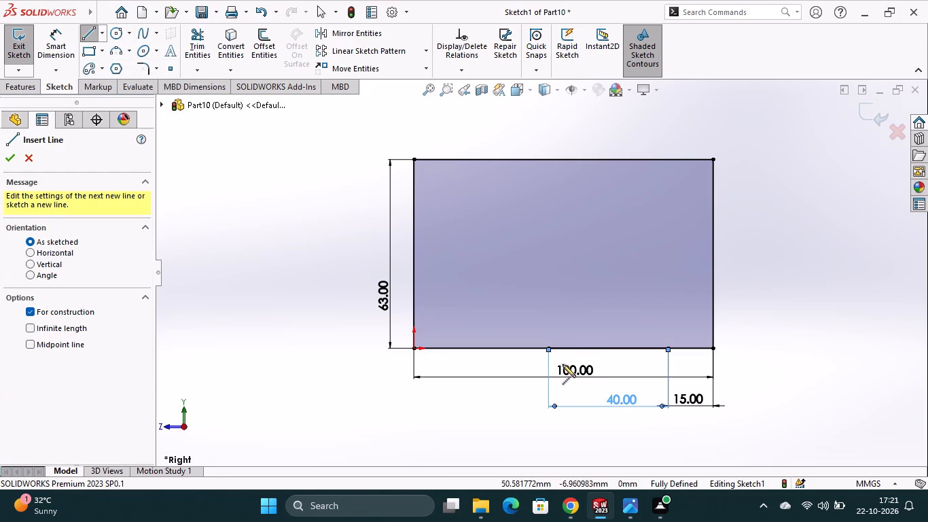
left_click(548, 347)
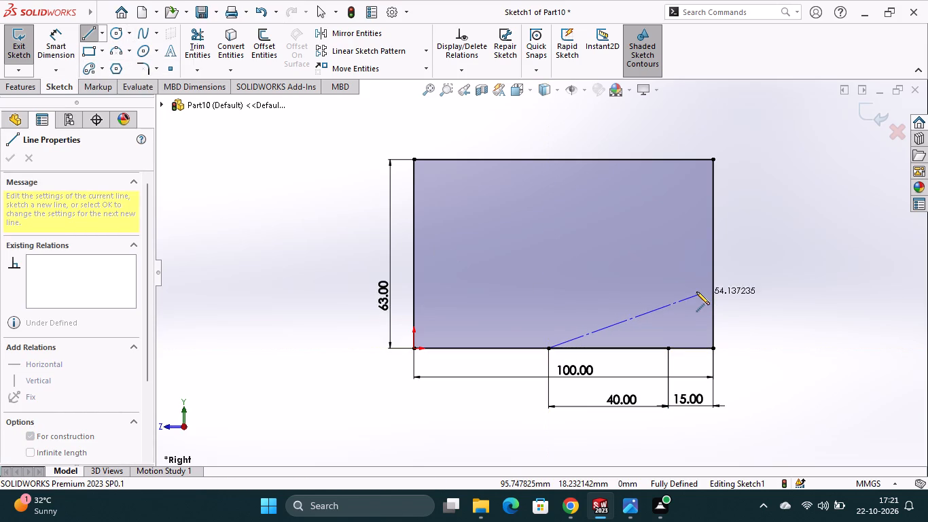
left_click(691, 292)
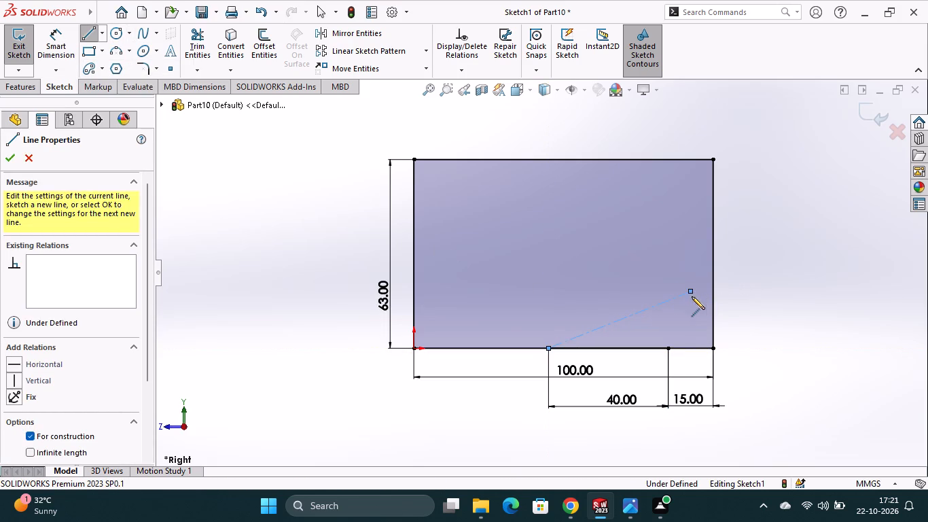
key("Escape")
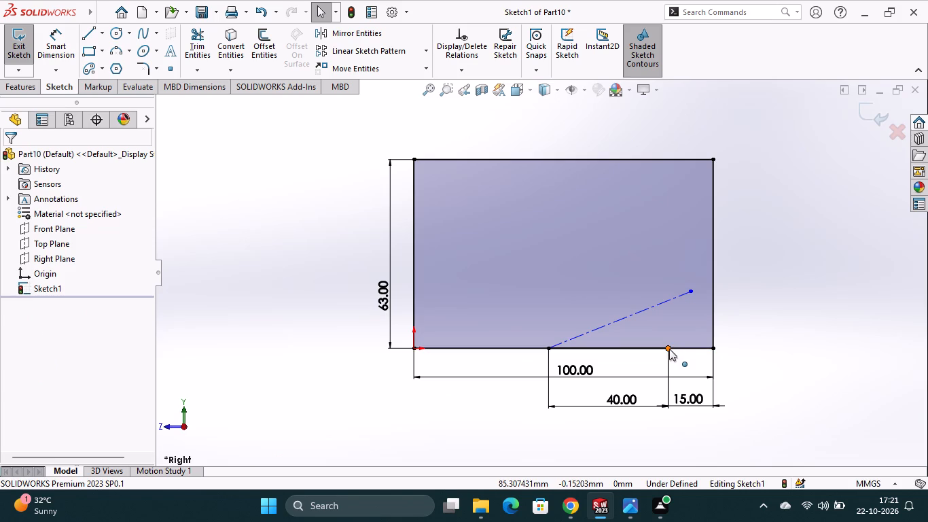
Draw a second centerline from the point between the 40 and 15 mm segments, sloping up-left across the first centerline.
left_click(99, 31)
left_click(113, 64)
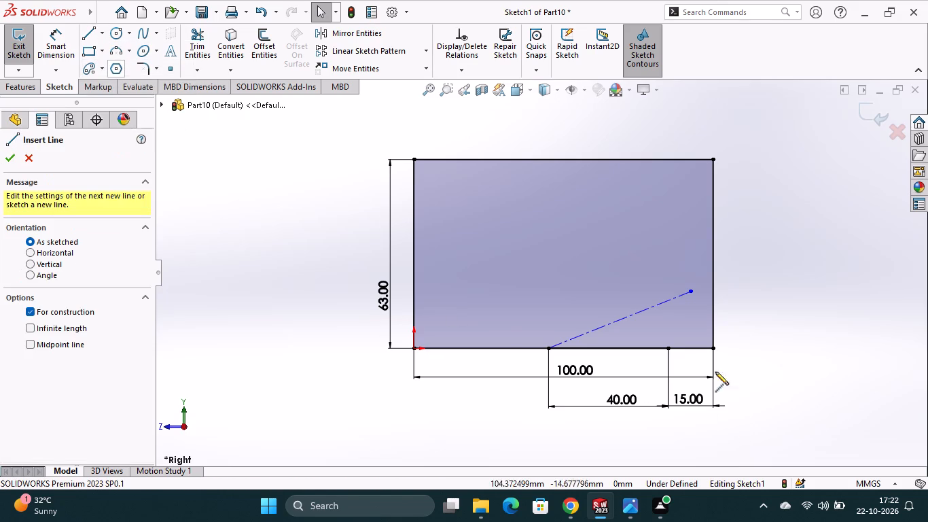
left_click(668, 347)
left_click(585, 283)
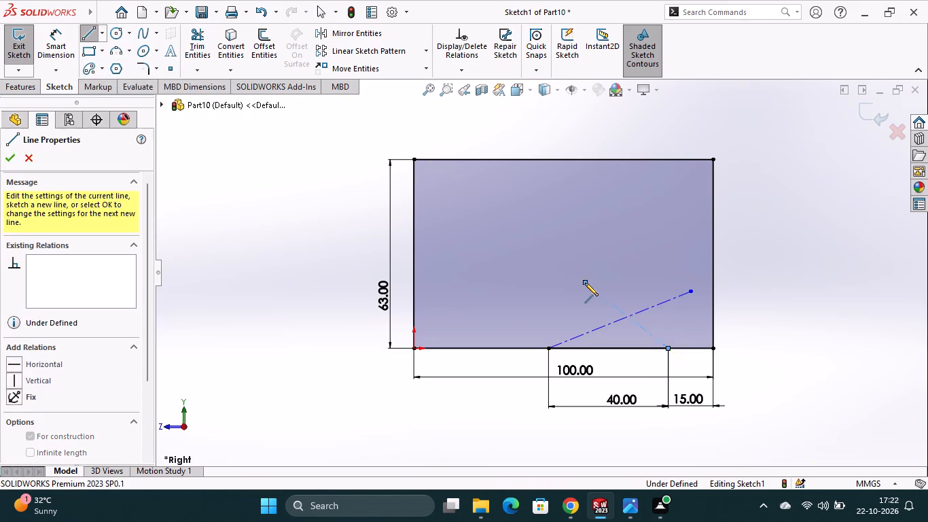
key("Escape")
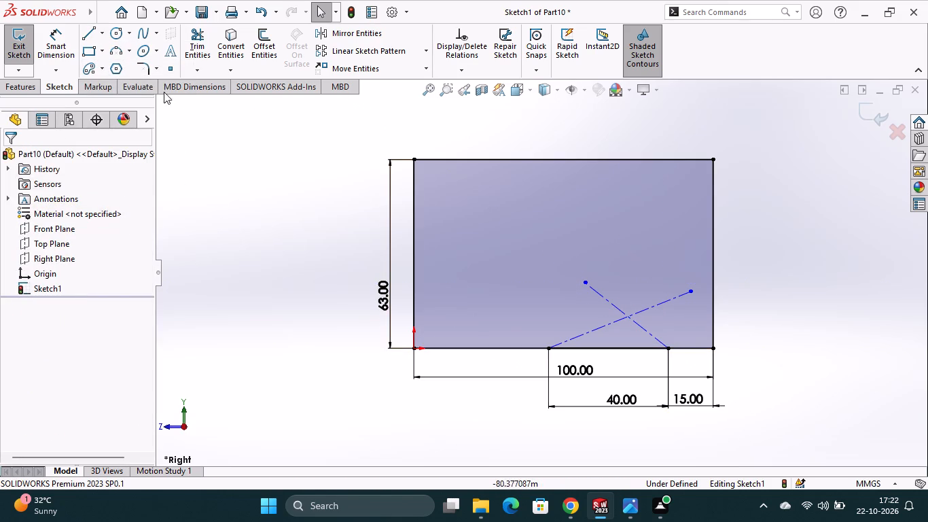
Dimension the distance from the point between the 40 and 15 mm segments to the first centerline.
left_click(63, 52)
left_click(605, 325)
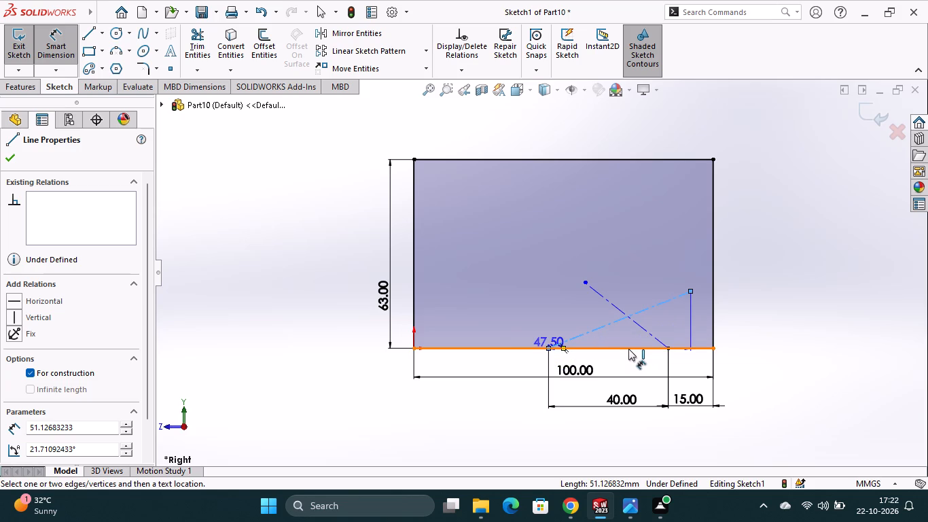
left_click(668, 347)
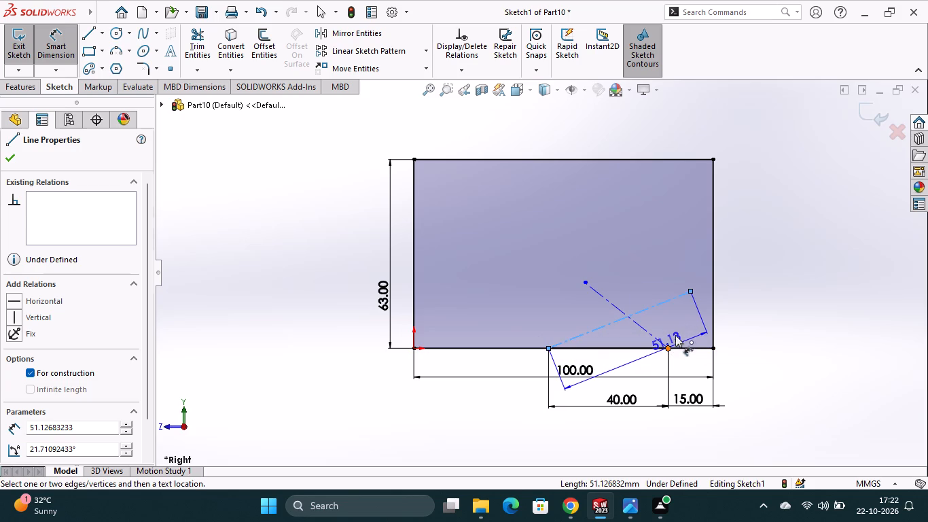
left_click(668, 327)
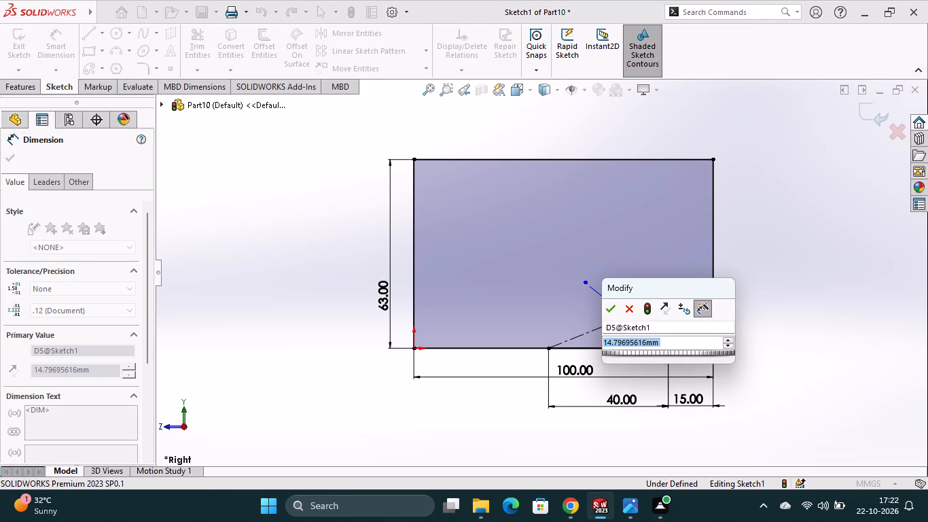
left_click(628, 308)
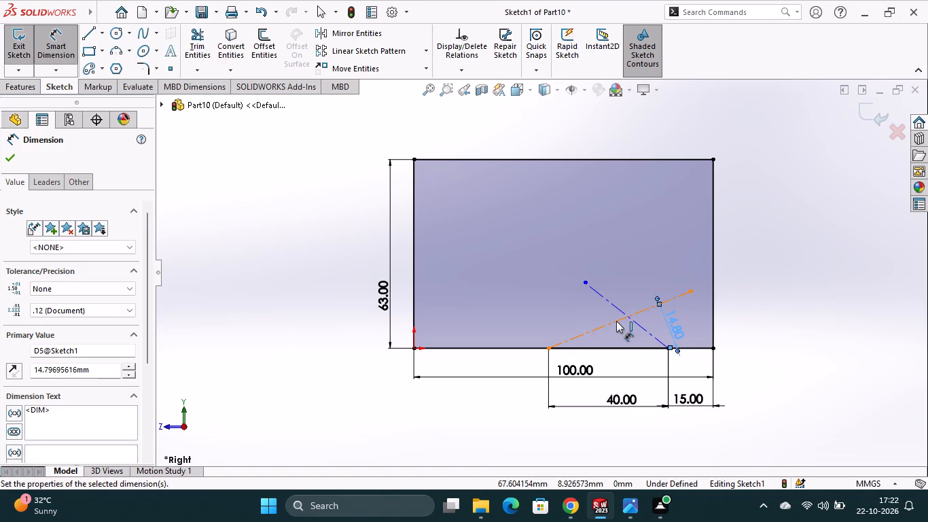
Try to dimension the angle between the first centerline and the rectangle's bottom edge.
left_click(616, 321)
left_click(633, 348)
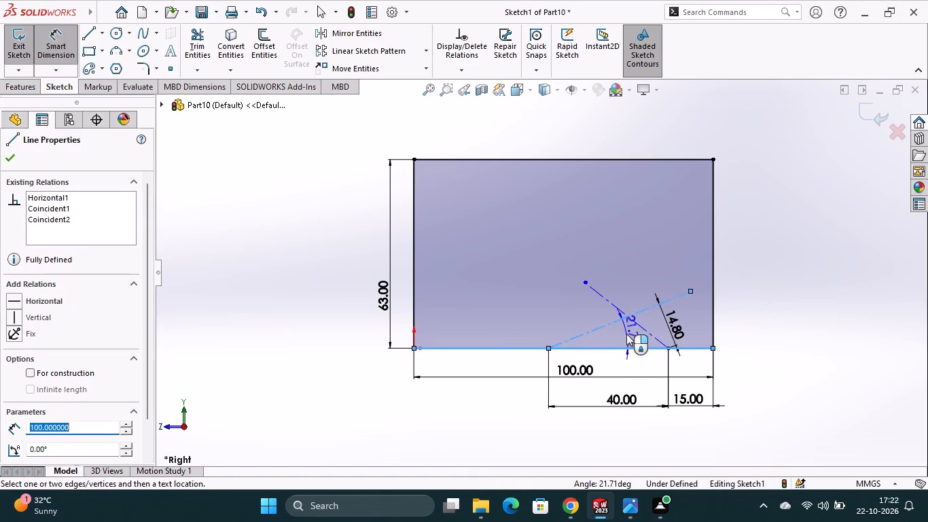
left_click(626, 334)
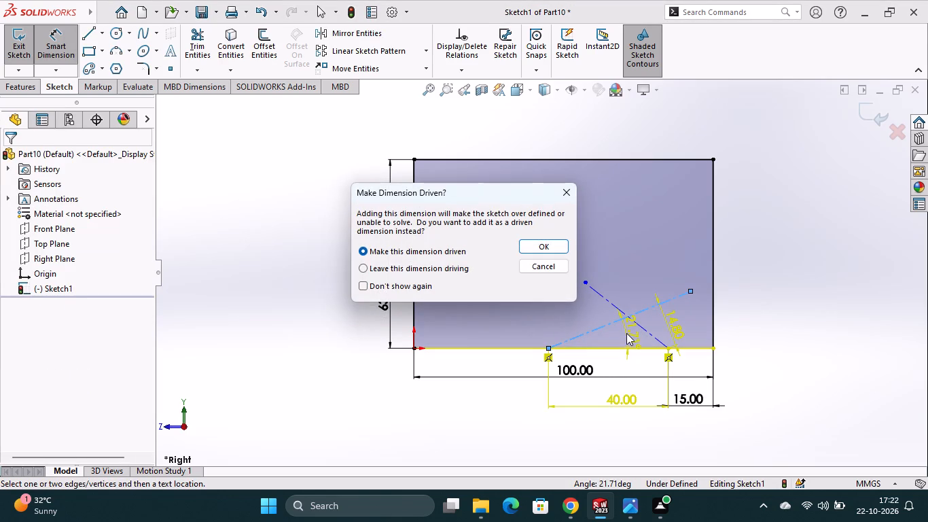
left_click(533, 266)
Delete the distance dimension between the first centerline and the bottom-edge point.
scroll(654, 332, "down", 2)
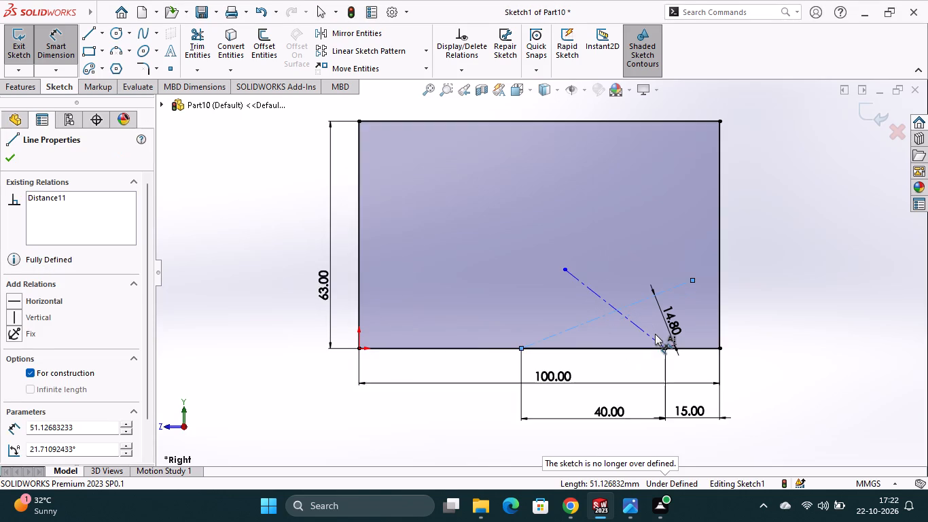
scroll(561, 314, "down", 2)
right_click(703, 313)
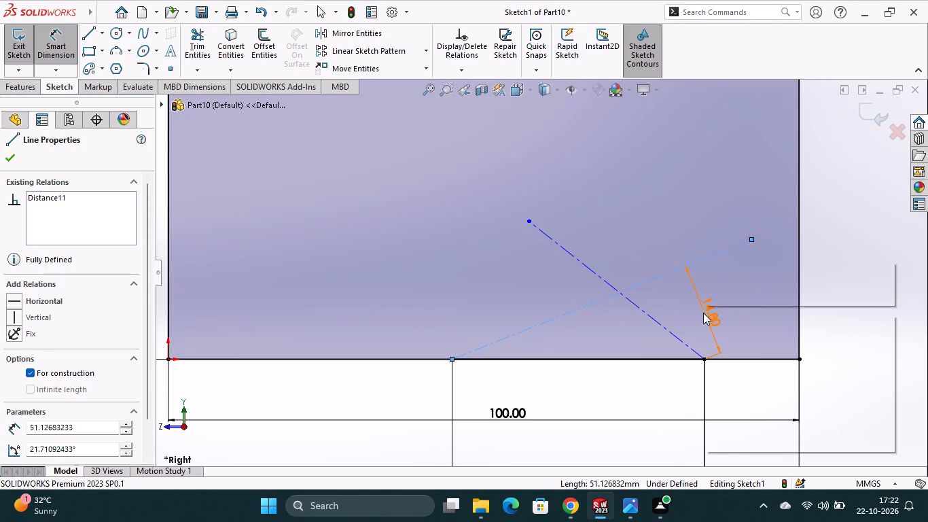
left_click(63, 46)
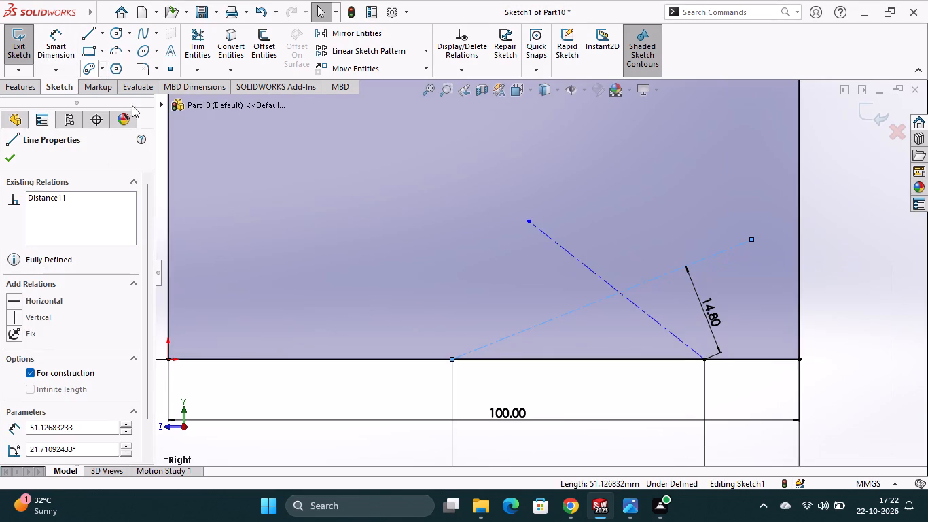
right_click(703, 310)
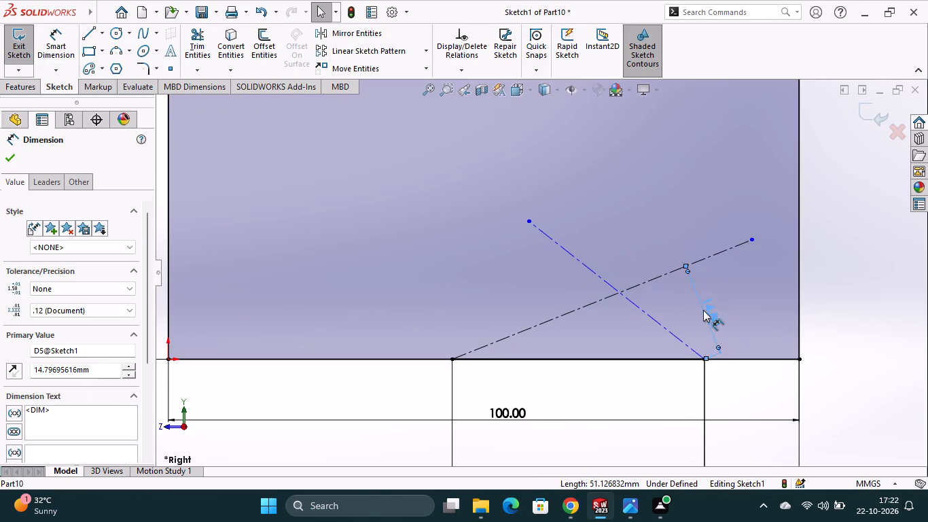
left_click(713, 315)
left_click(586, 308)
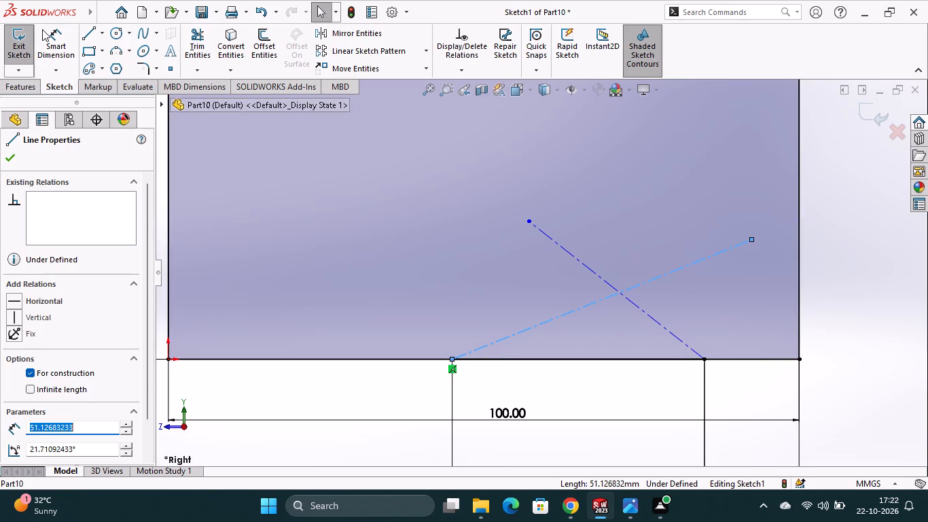
Dimension the angle between the up-left sloping centerline and the rectangle's bottom edge as 45 degrees.
left_click(60, 51)
left_click(673, 332)
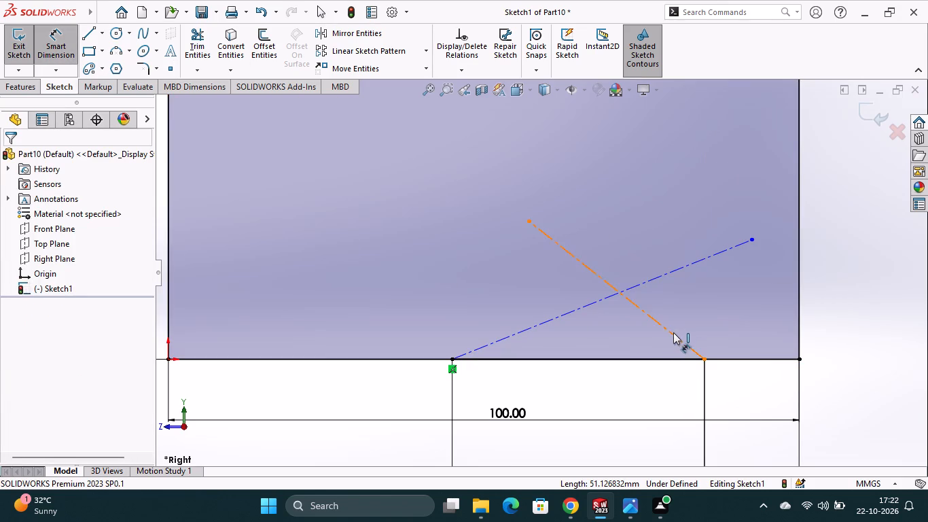
left_click(666, 359)
left_click(647, 336)
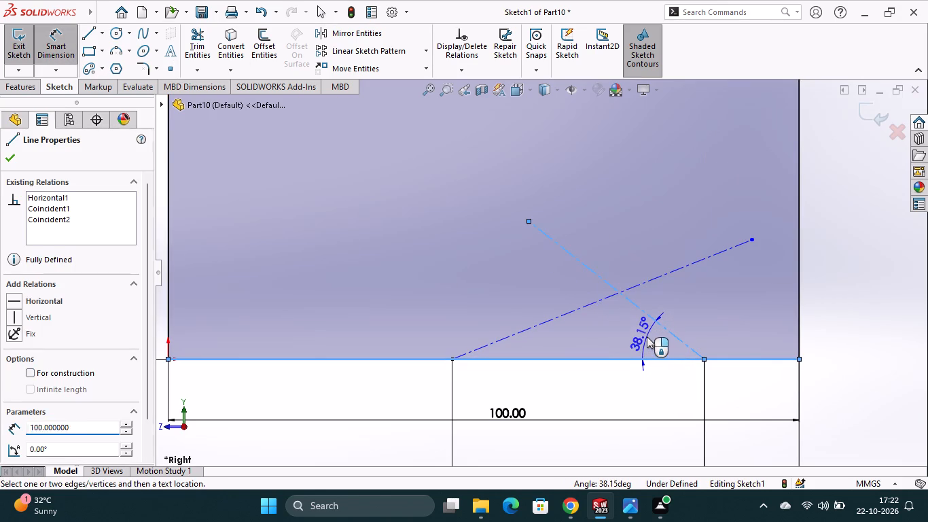
type("45")
key("Return")
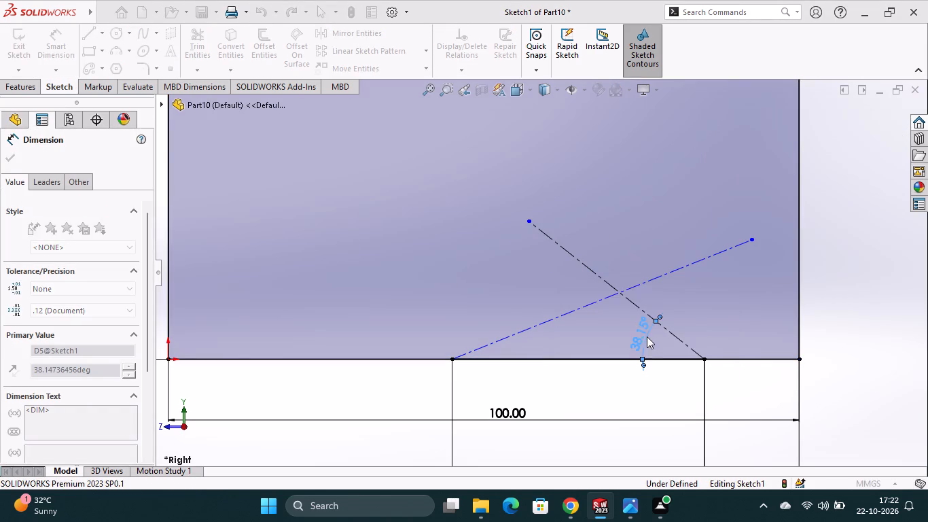
Dimension the angle between the up-right sloping centerline and the rectangle's bottom edge as 20 degrees.
left_click(591, 304)
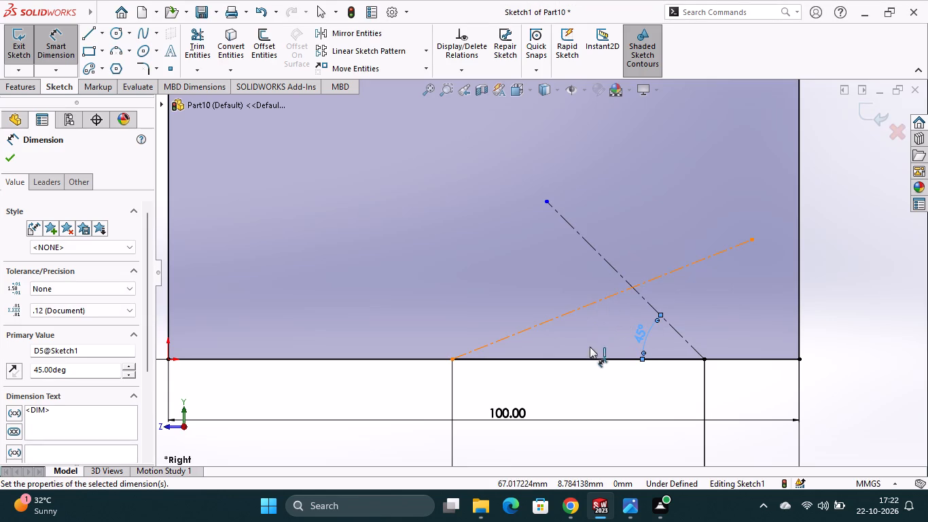
left_click(588, 360)
left_click(584, 340)
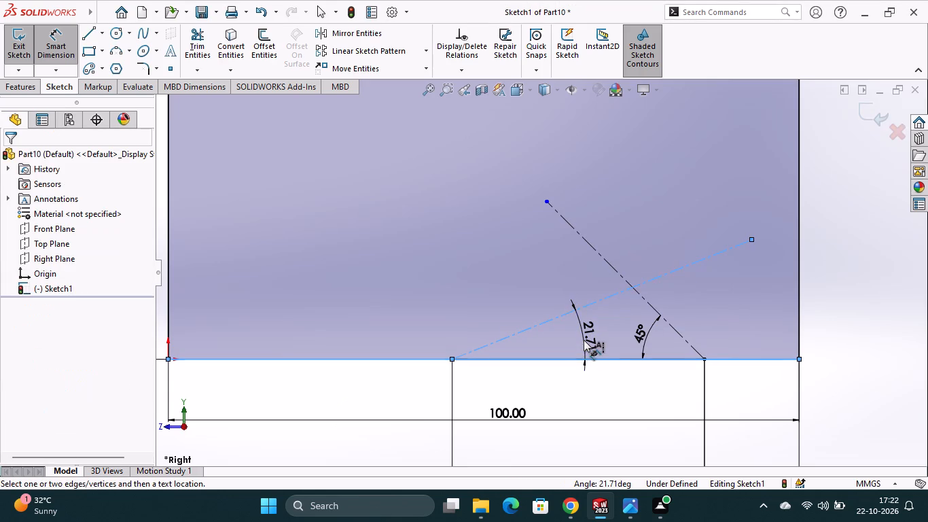
type("20")
key("Return")
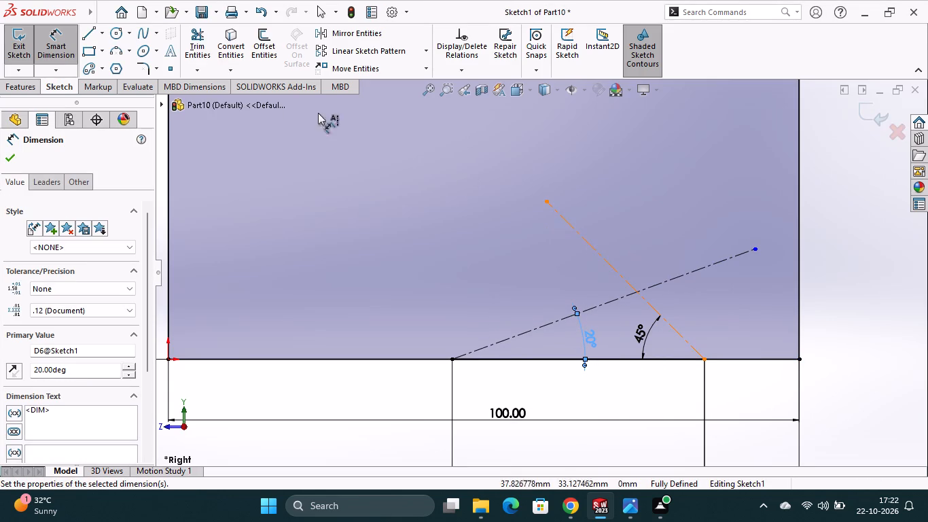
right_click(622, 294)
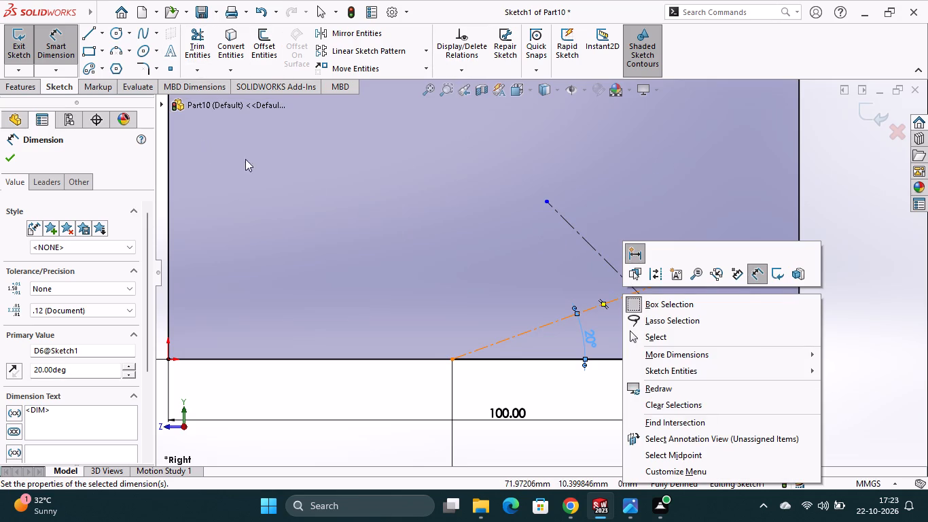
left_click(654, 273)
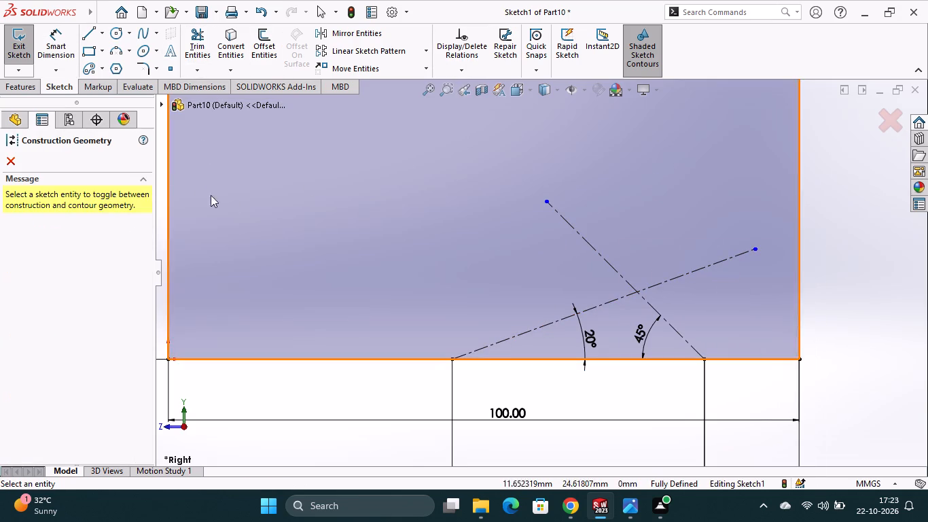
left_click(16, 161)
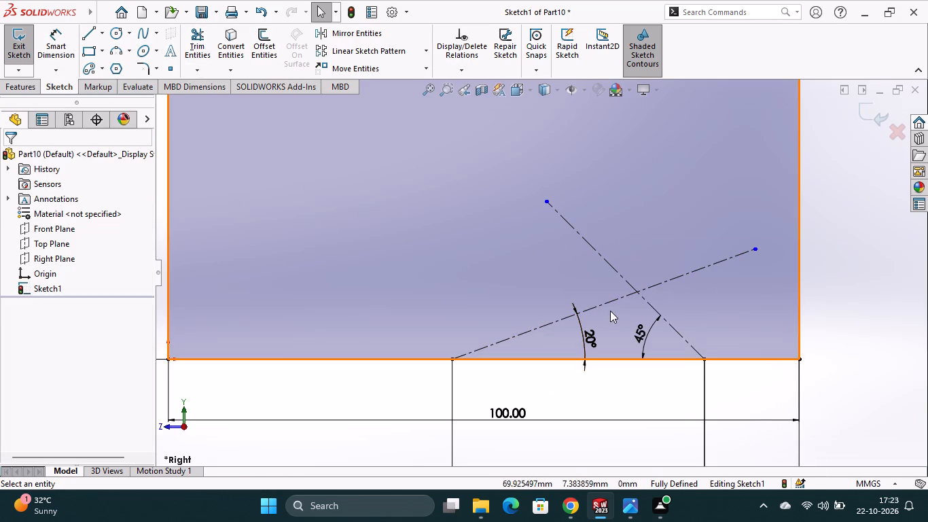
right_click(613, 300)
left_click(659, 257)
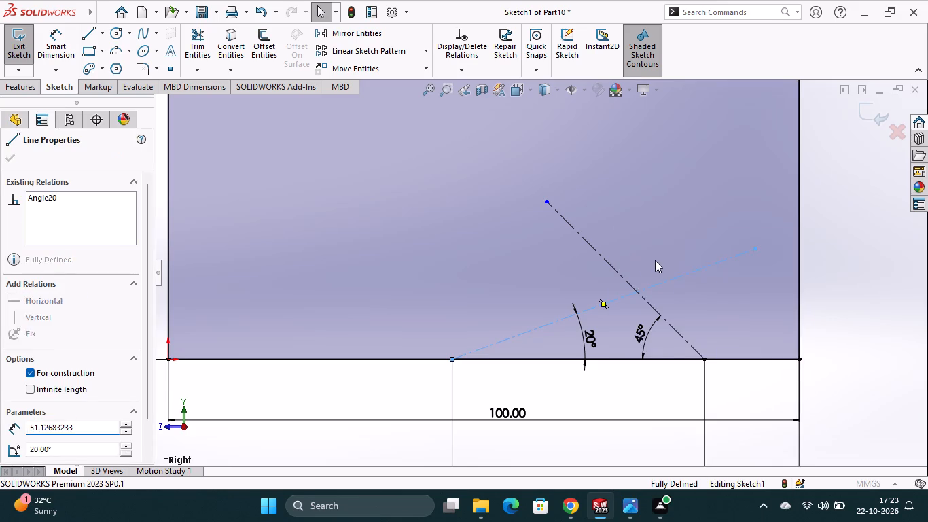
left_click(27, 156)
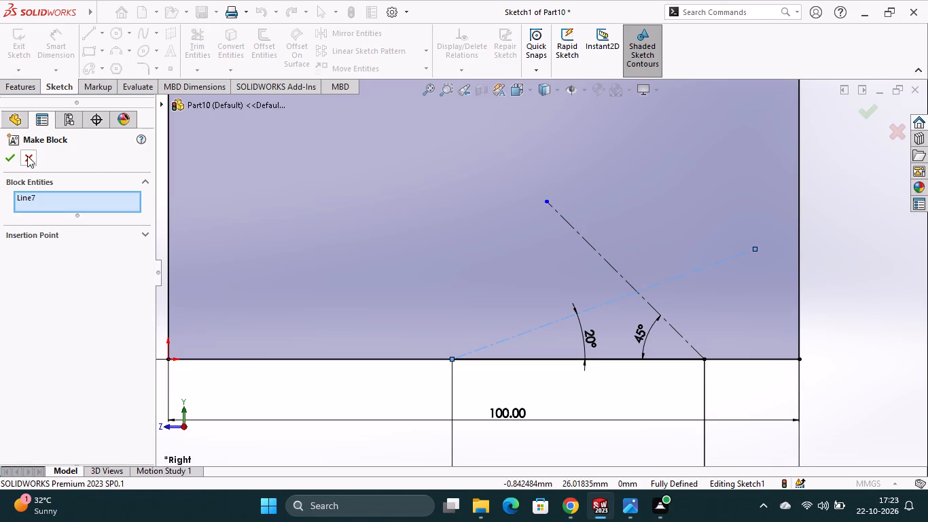
Convert the 20-degree centerline from construction geometry to a solid contour line.
right_click(604, 304)
left_click(640, 266)
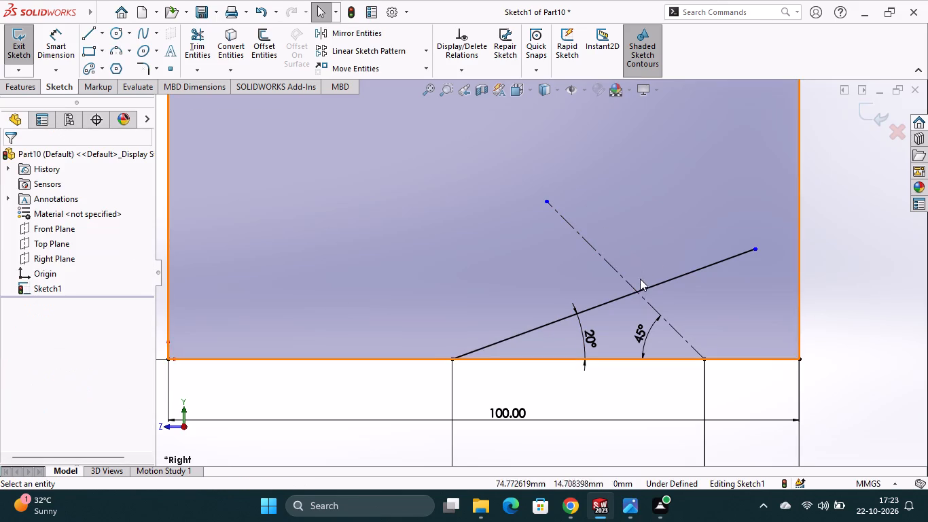
Convert the 45-degree centerline from construction geometry to a solid contour line.
right_click(649, 301)
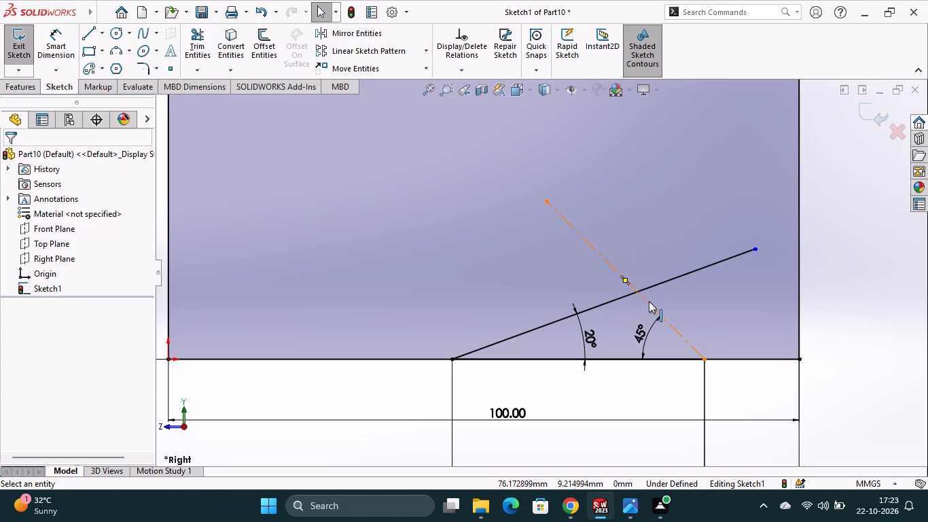
left_click(682, 250)
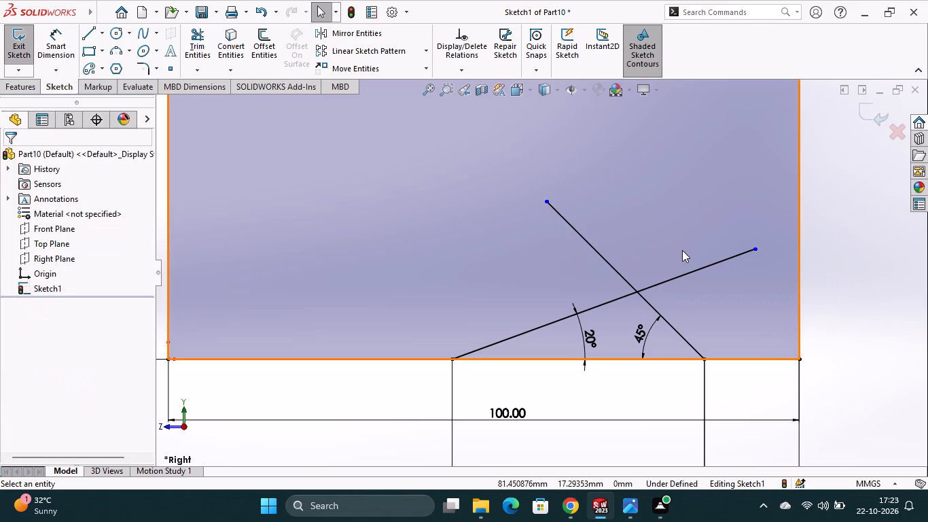
Add a 10 mm sketch fillet where the 20-degree and 45-degree lines cross.
left_click(143, 64)
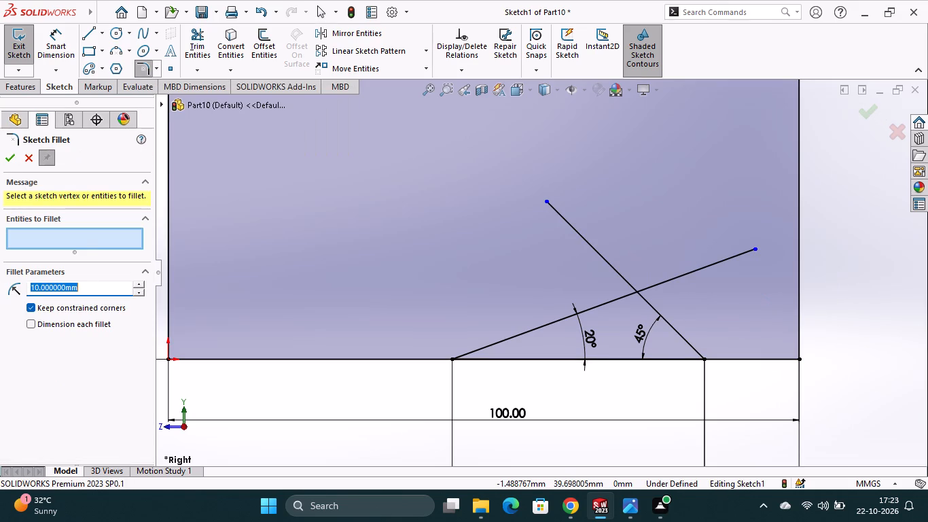
left_click(622, 297)
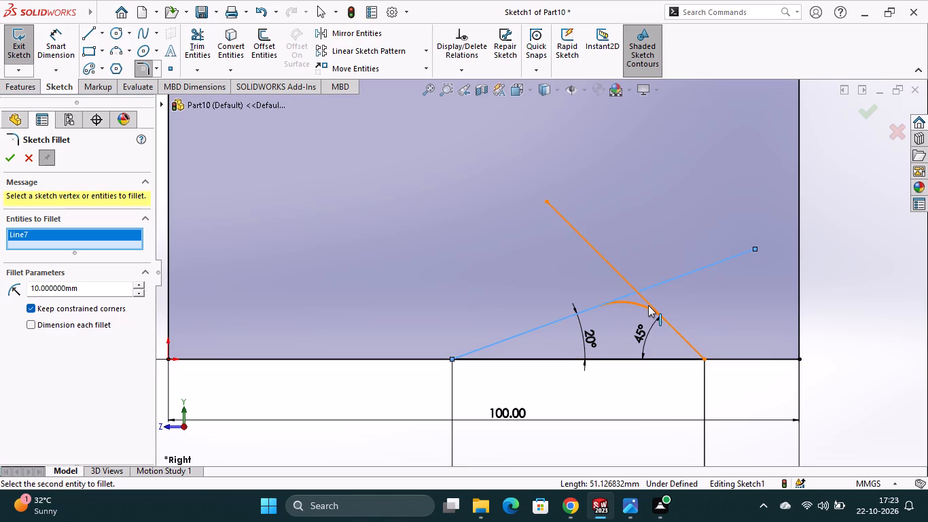
left_click(648, 305)
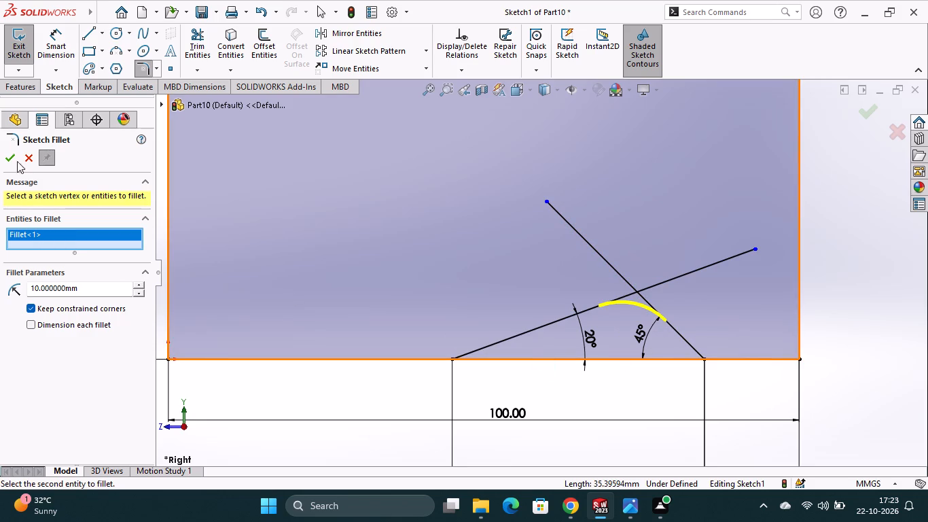
left_click(13, 156)
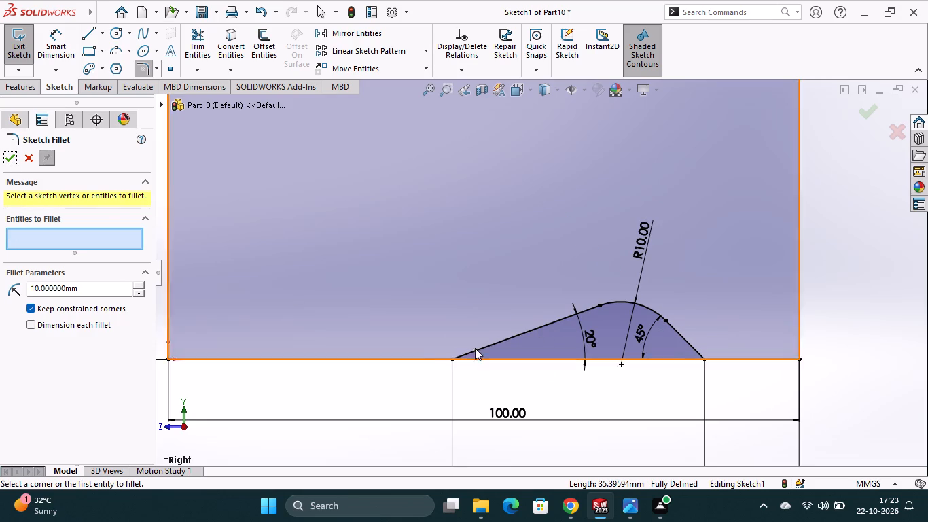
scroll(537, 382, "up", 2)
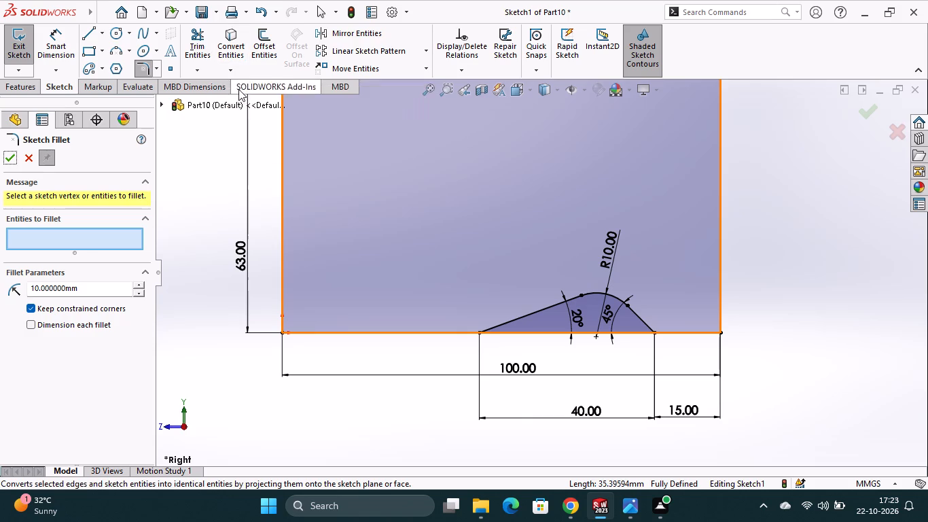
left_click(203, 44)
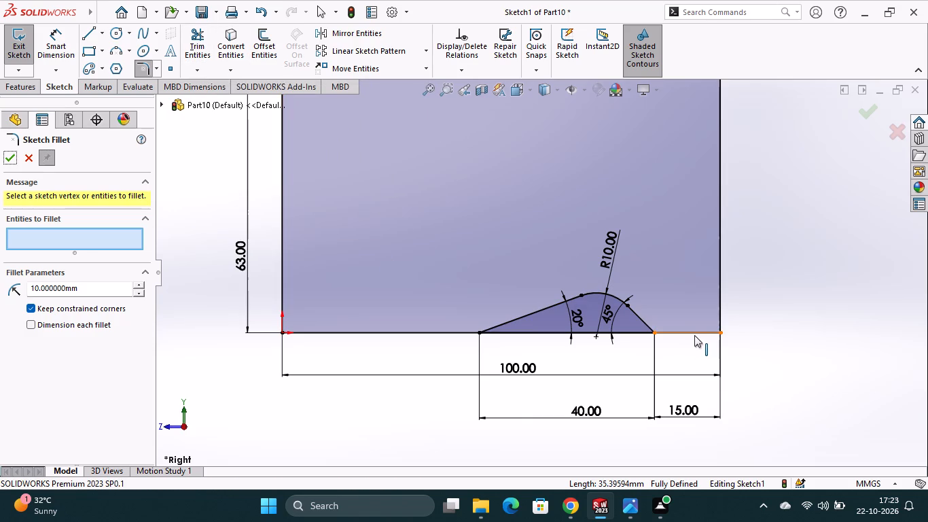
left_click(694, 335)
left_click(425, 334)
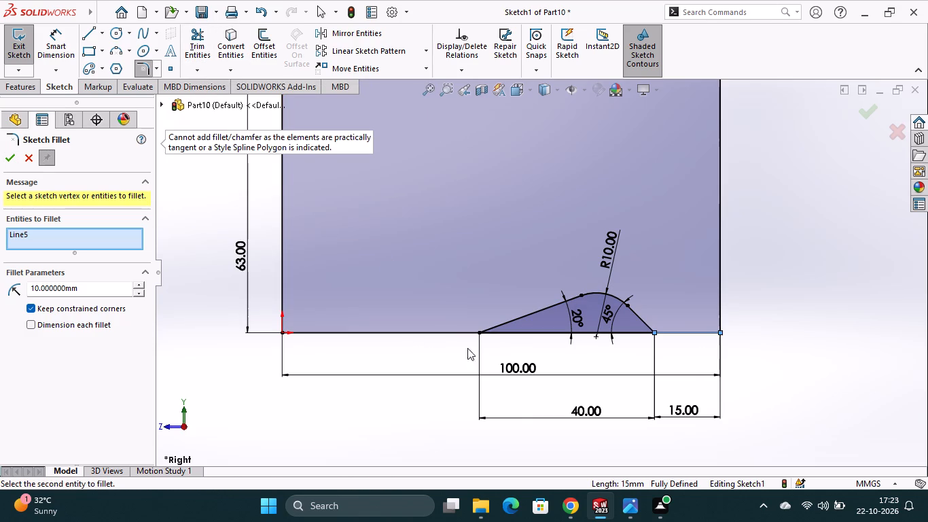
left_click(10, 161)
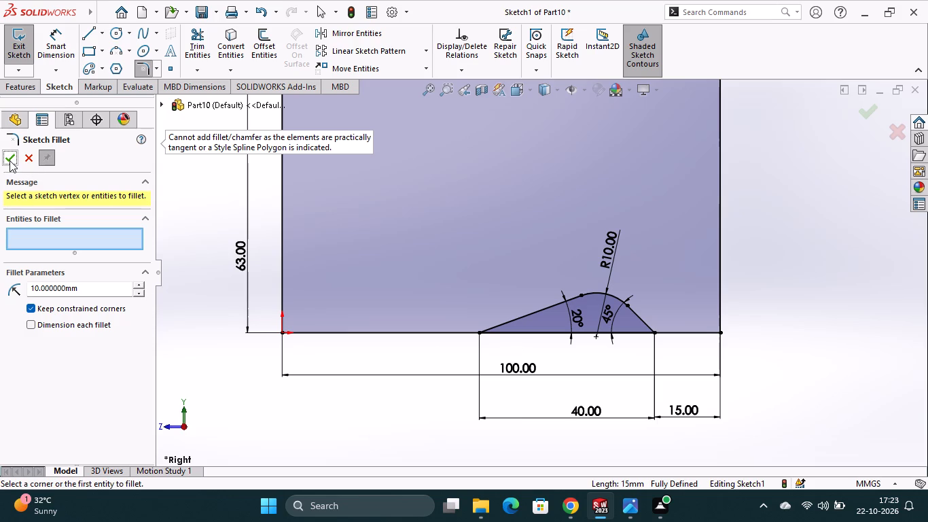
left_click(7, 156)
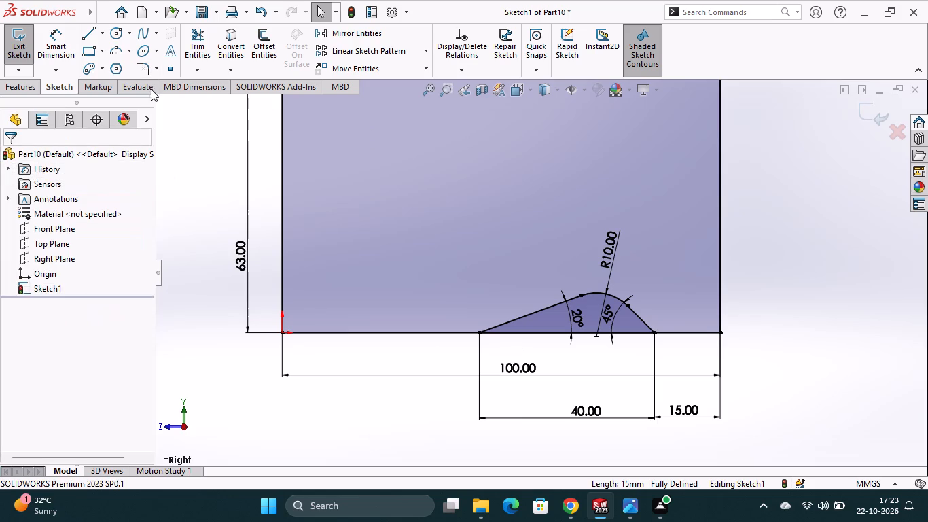
Trim away the rectangle's bottom-edge segment between the 20-degree and 45-degree lines, opening the base of the filleted notch.
left_click(199, 43)
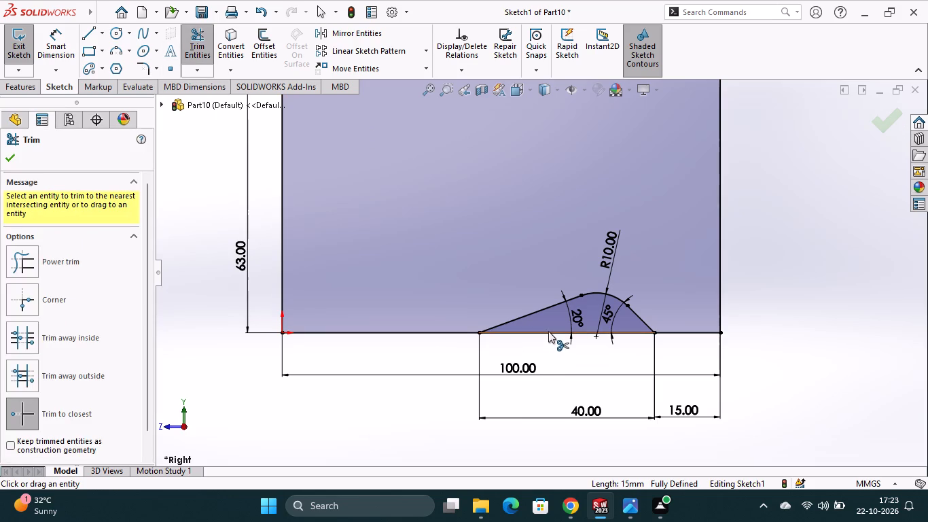
left_click(548, 331)
left_click(557, 334)
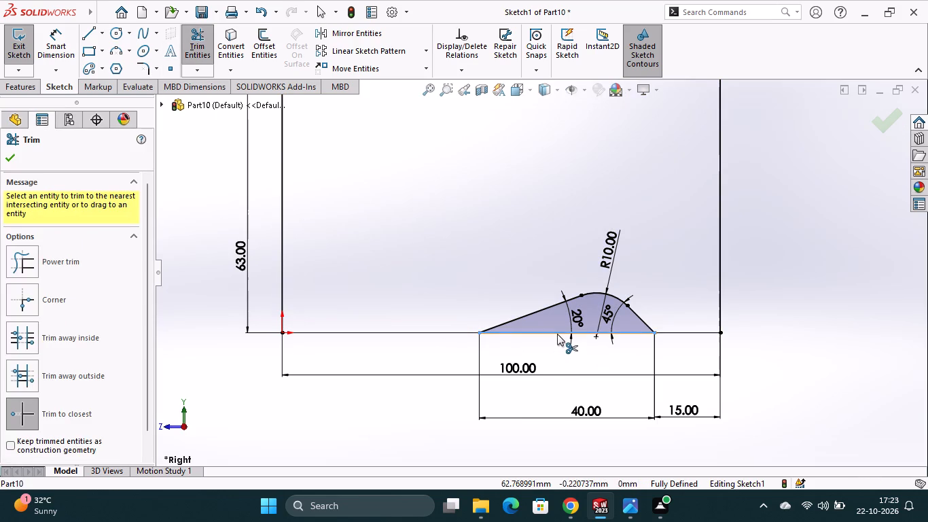
scroll(641, 370, "up", 2)
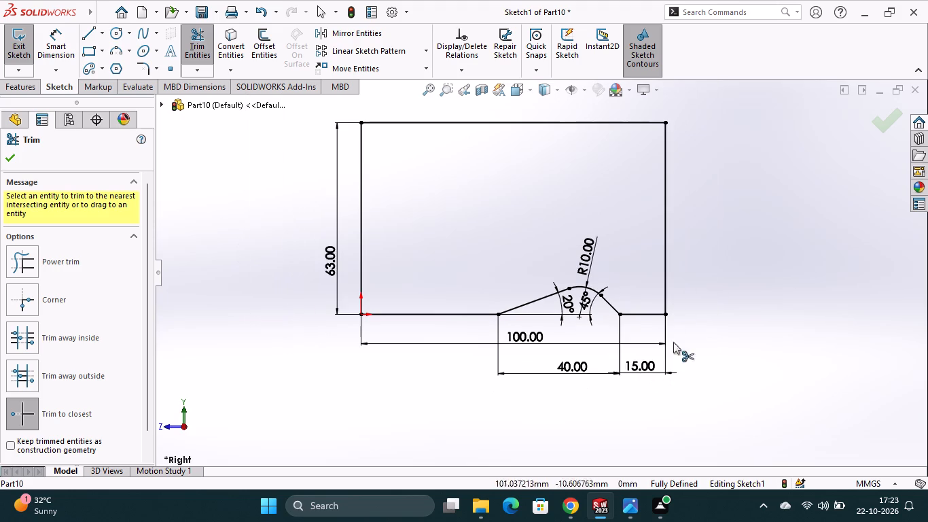
scroll(703, 280, "down", 4)
scroll(639, 365, "up", 1)
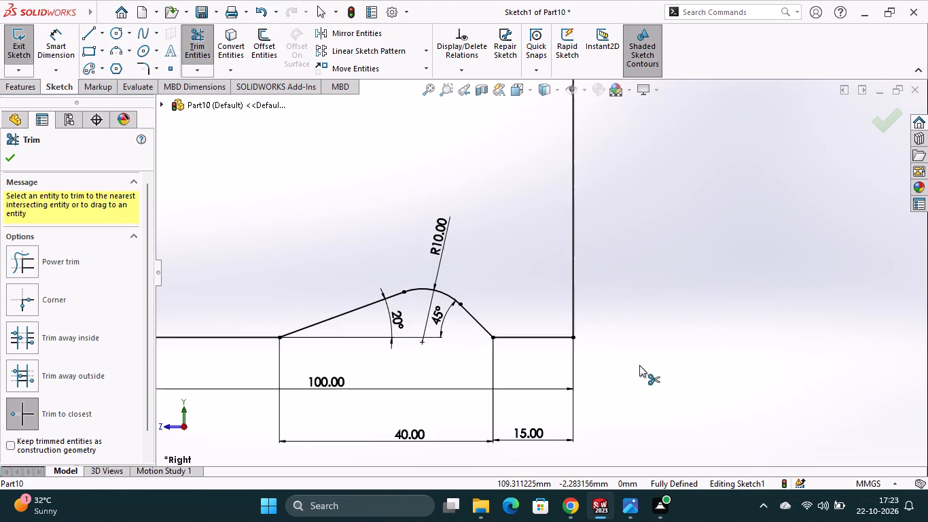
scroll(635, 368, "up", 3)
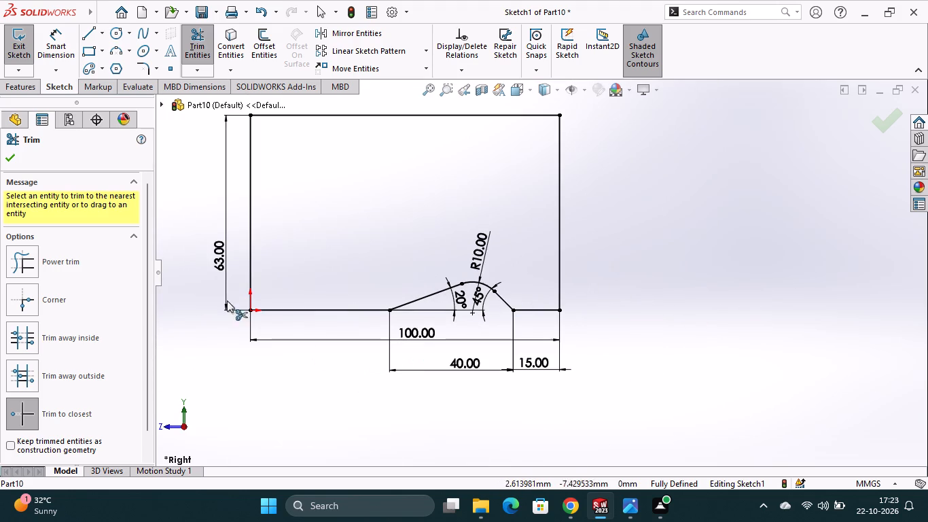
left_click(6, 156)
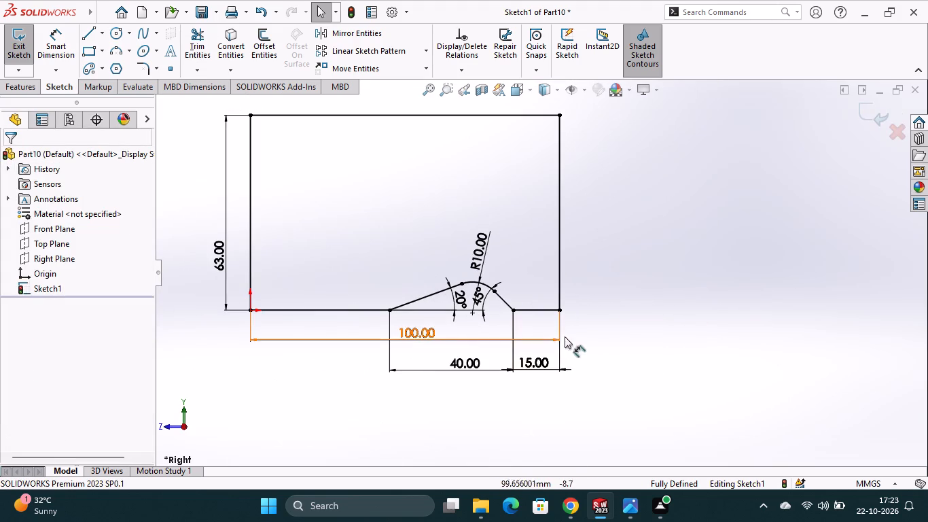
Extrude the notched profile region as a boss with the Mid Plane end condition and a 50 mm depth.
left_click(21, 88)
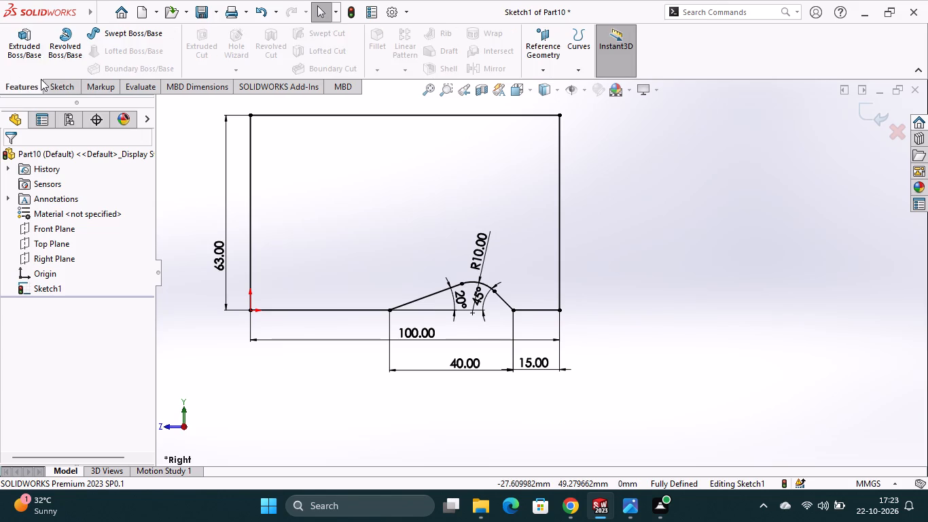
left_click(33, 47)
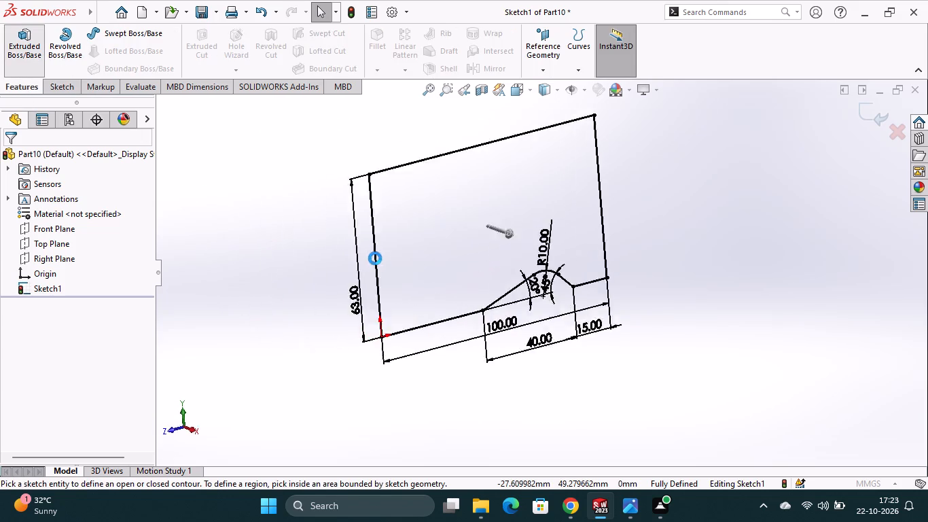
left_click(545, 276)
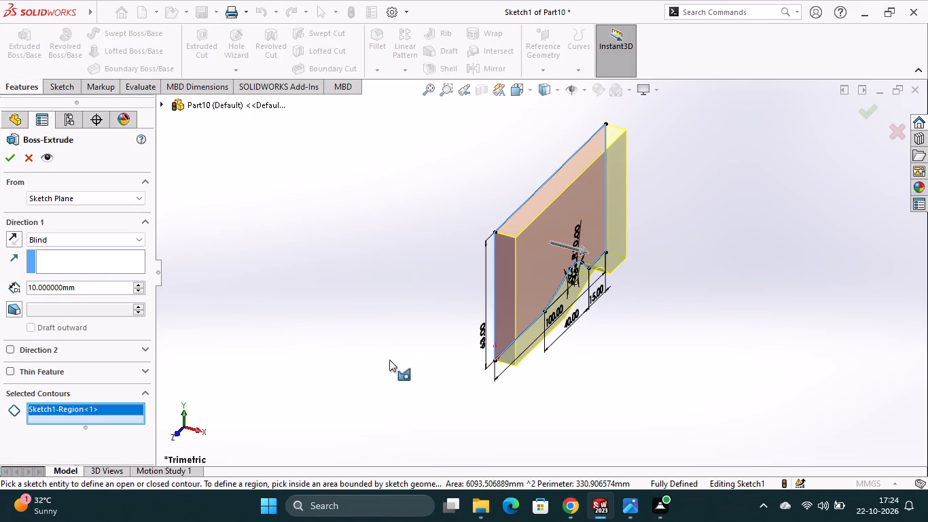
left_click(87, 234)
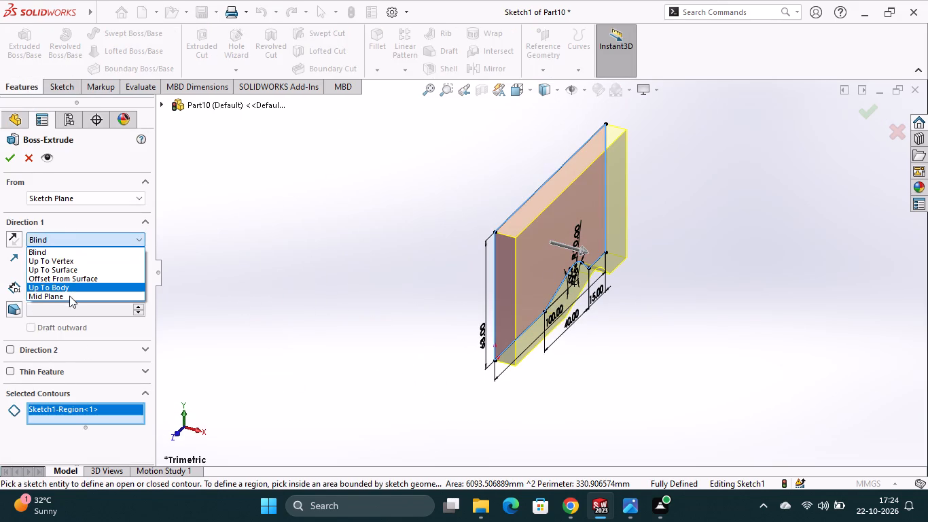
left_click(75, 298)
type("50")
key("Return")
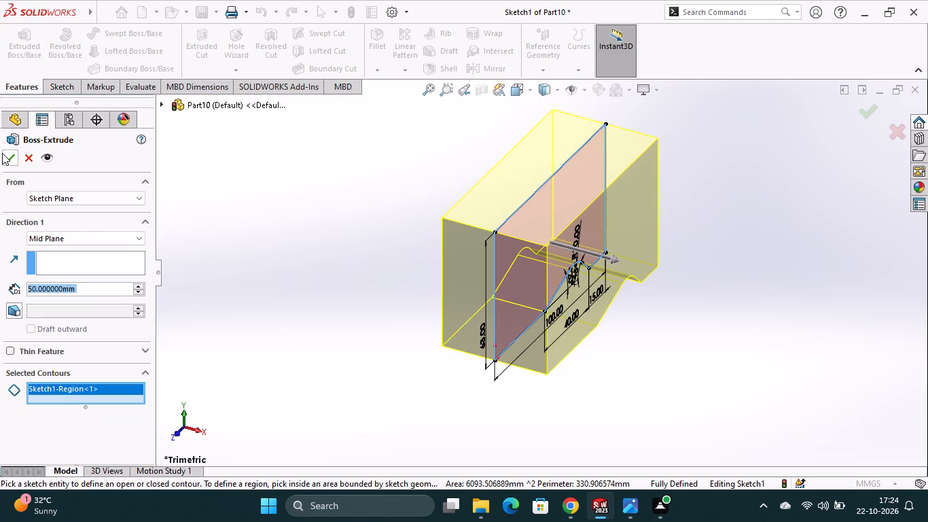
left_click(2, 153)
left_click(397, 387)
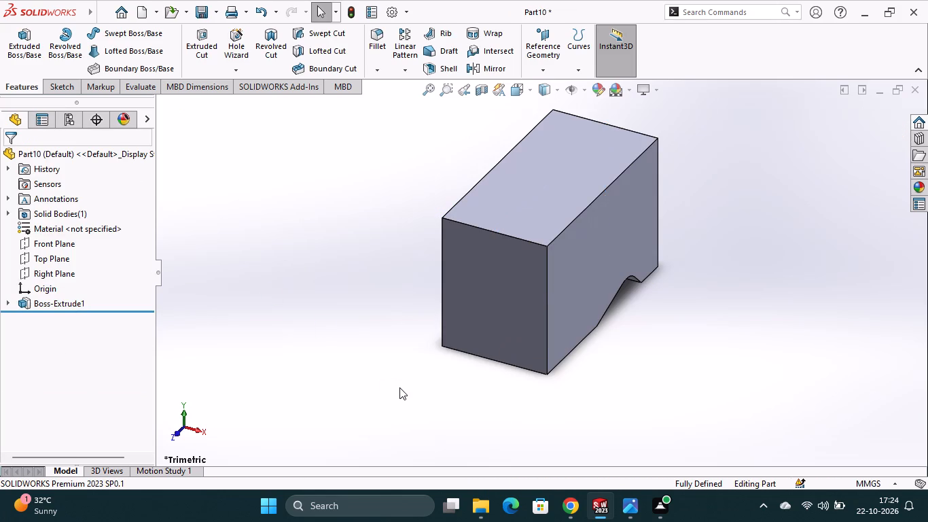
Start a new sketch on the block's large side face that shows the notch profile.
middle_click_drag(704, 425, 643, 426)
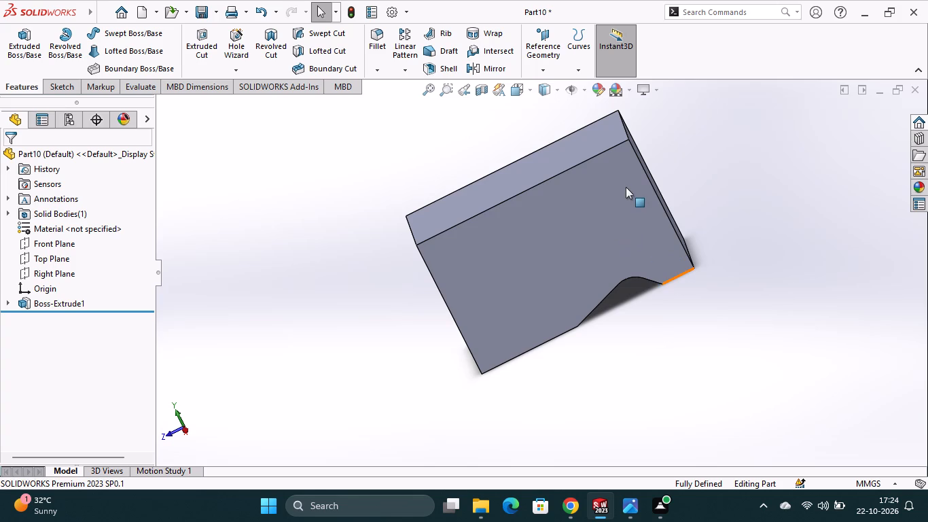
left_click(626, 152)
left_click(690, 114)
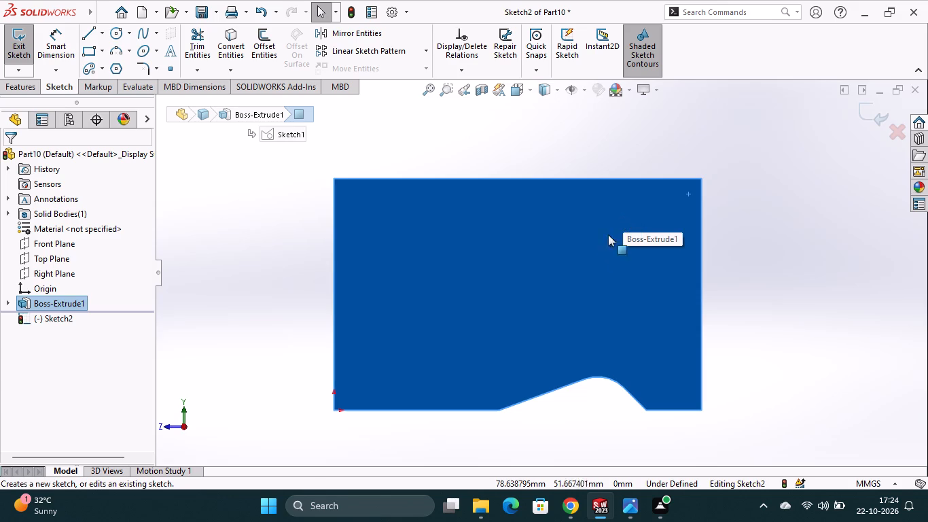
Draw a centerline from the origin about 36 mm up the side edge, continuing horizontally about 106 mm across and just past the face.
left_click(103, 31)
left_click(105, 65)
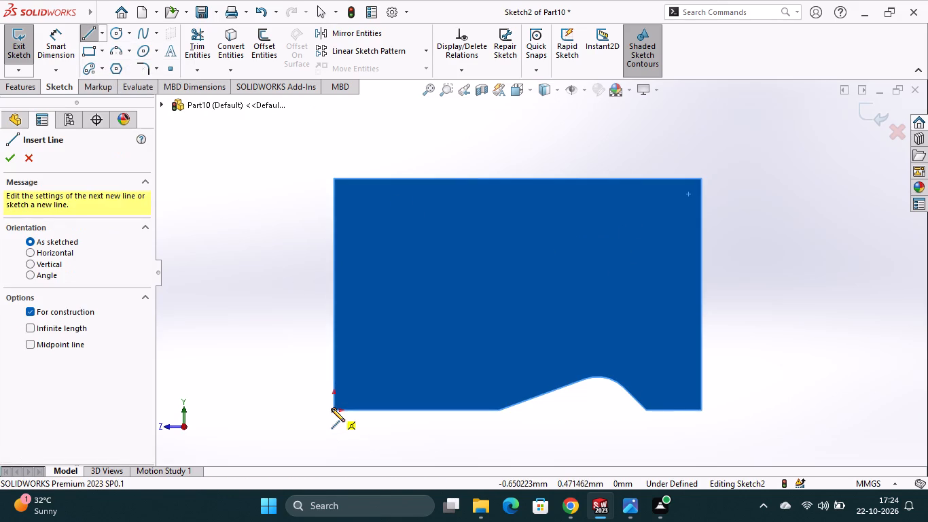
left_click(333, 410)
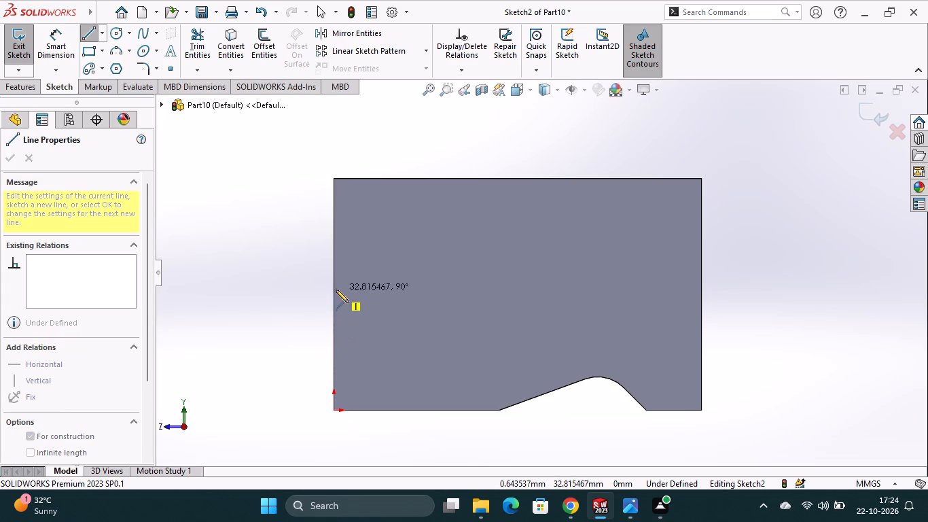
left_click(335, 278)
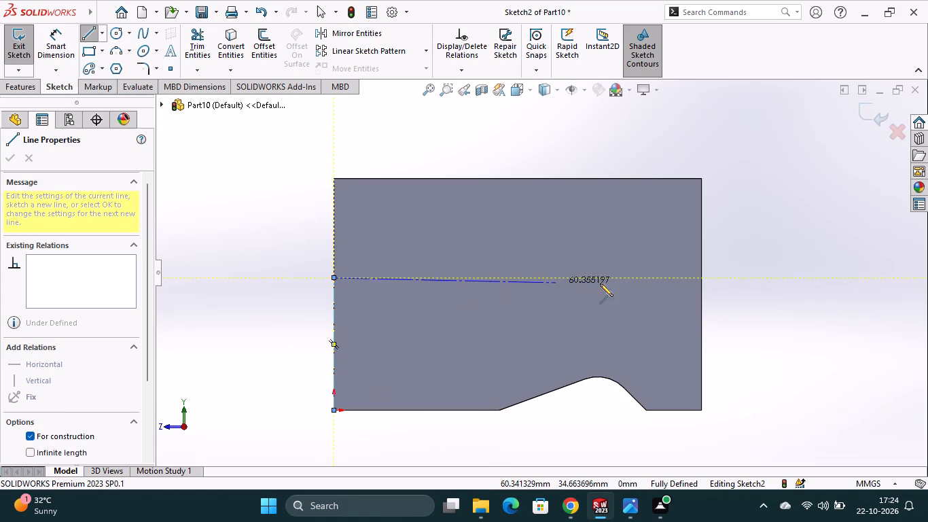
left_click(722, 279)
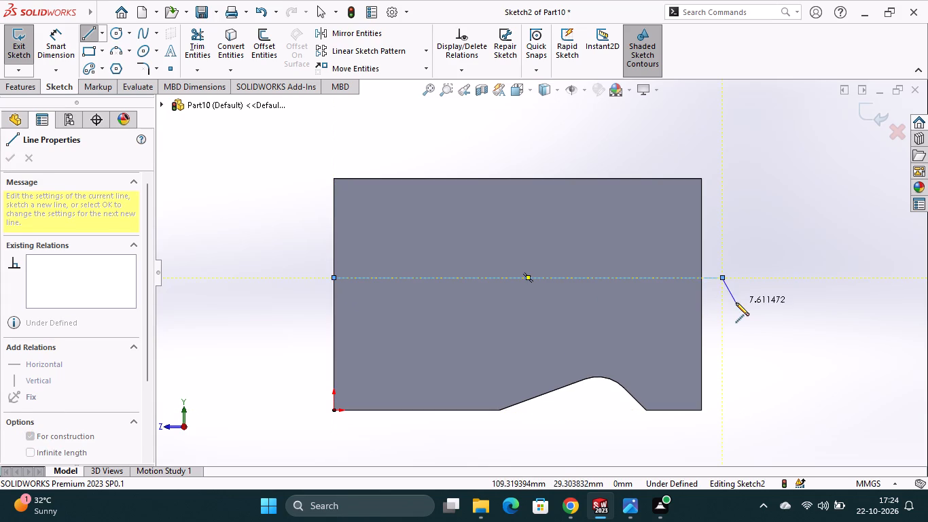
key("Escape")
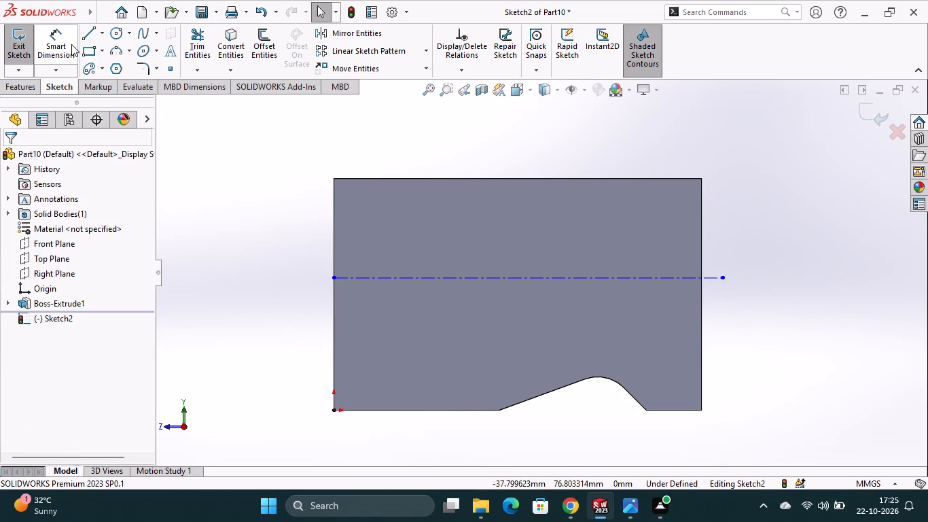
Dimension the height of the horizontal centerline above the origin as 35 mm.
left_click(71, 44)
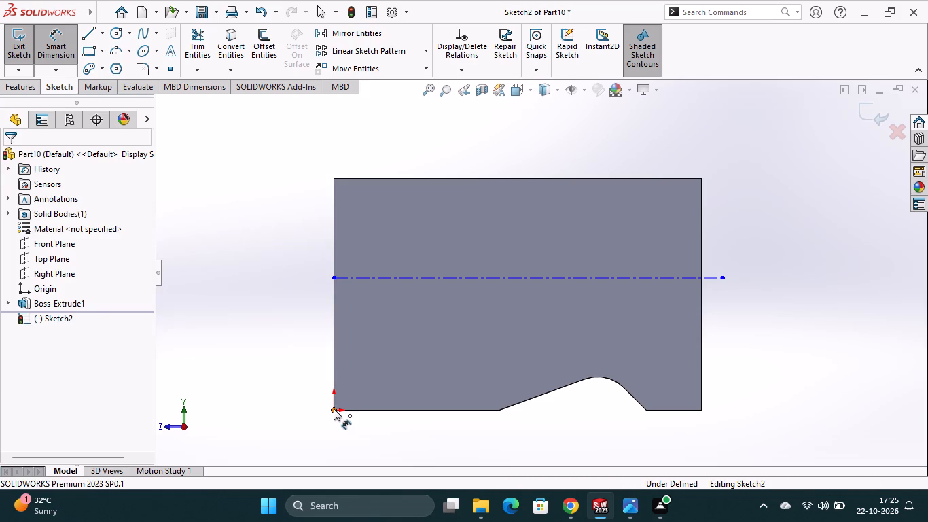
left_click(334, 408)
left_click(393, 275)
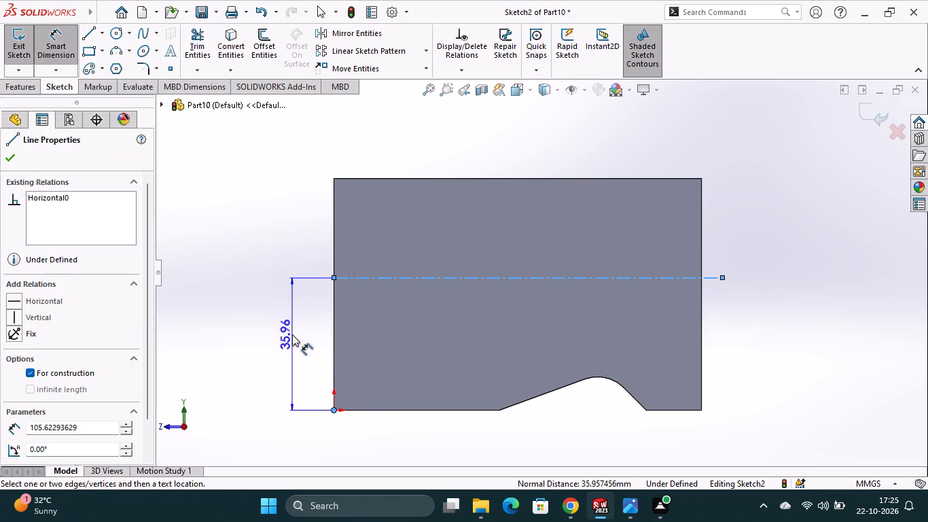
left_click(292, 334)
type("35")
key("Return")
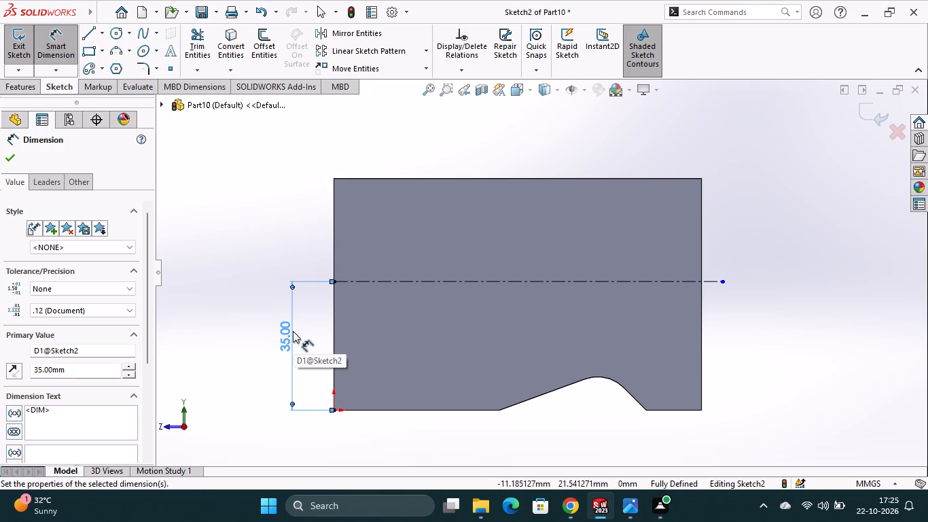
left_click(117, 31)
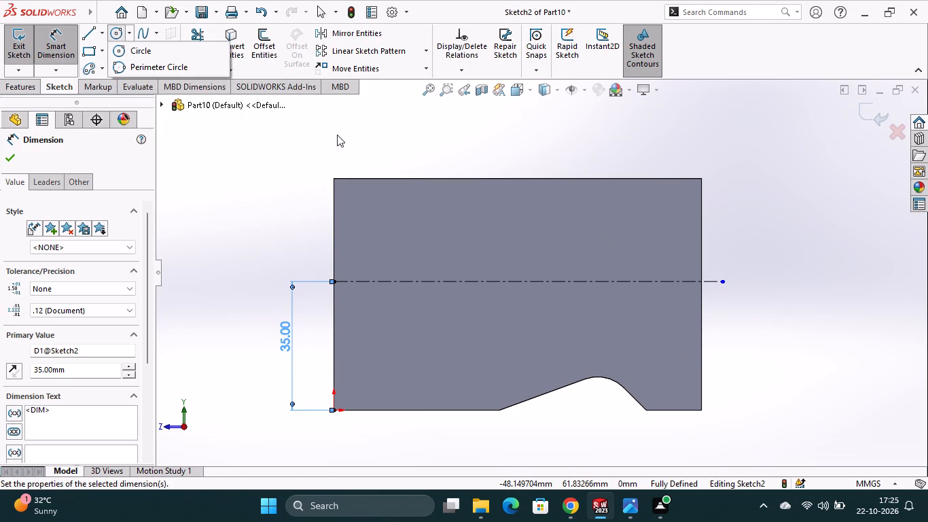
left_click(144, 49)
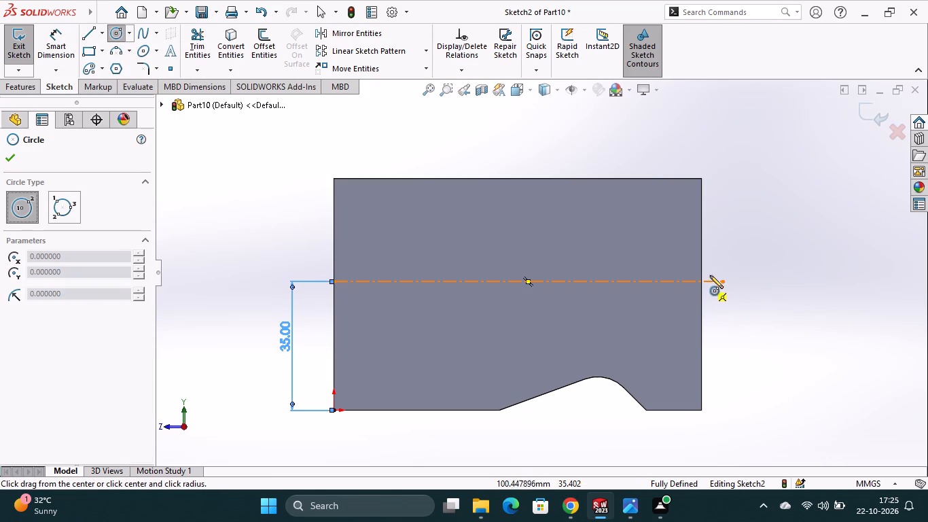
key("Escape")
Convert the block's vertical end edge farthest from the origin into a sketch line.
left_click(232, 41)
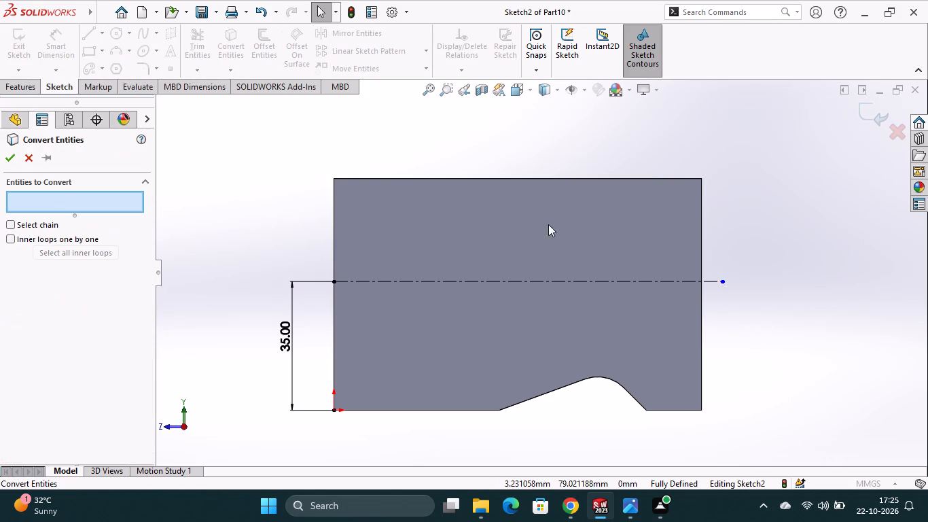
left_click(702, 256)
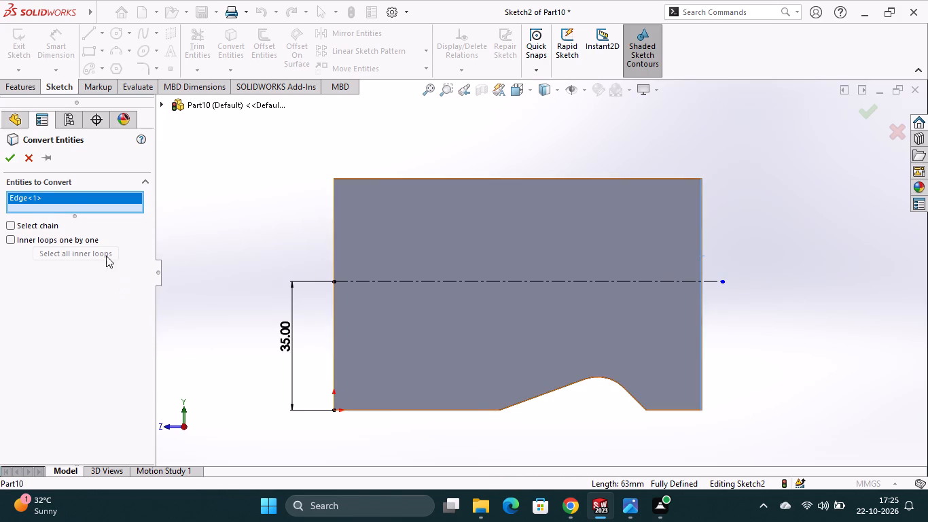
left_click(16, 155)
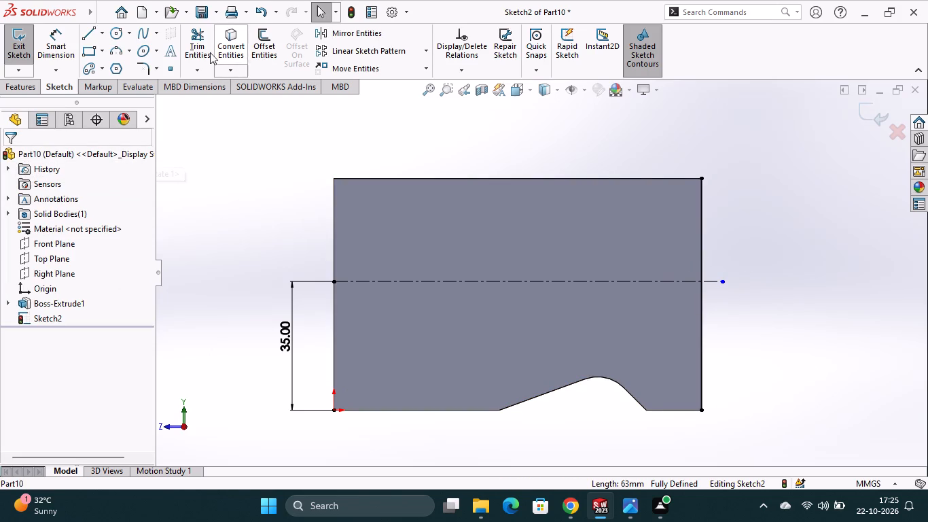
Draw a circle about 32 mm in diameter centred where the centerline crosses the converted end edge.
left_click(115, 31)
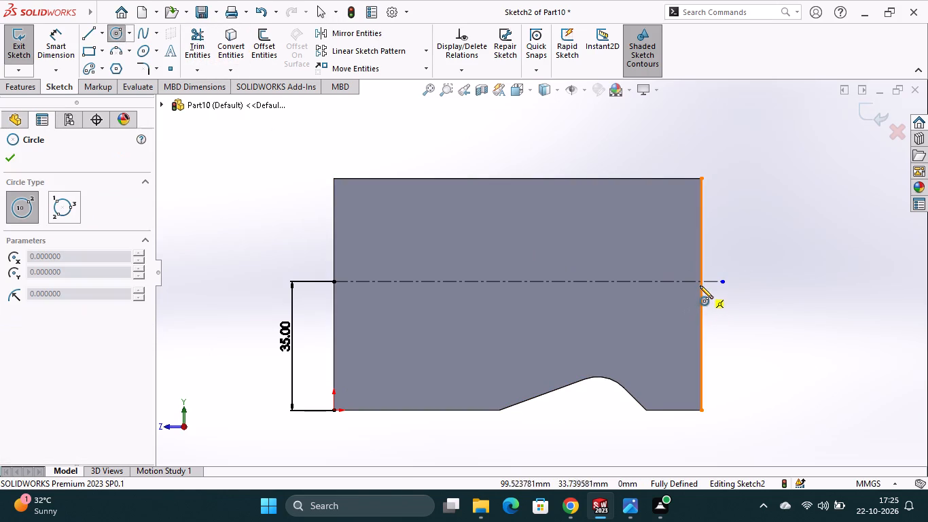
left_click(702, 281)
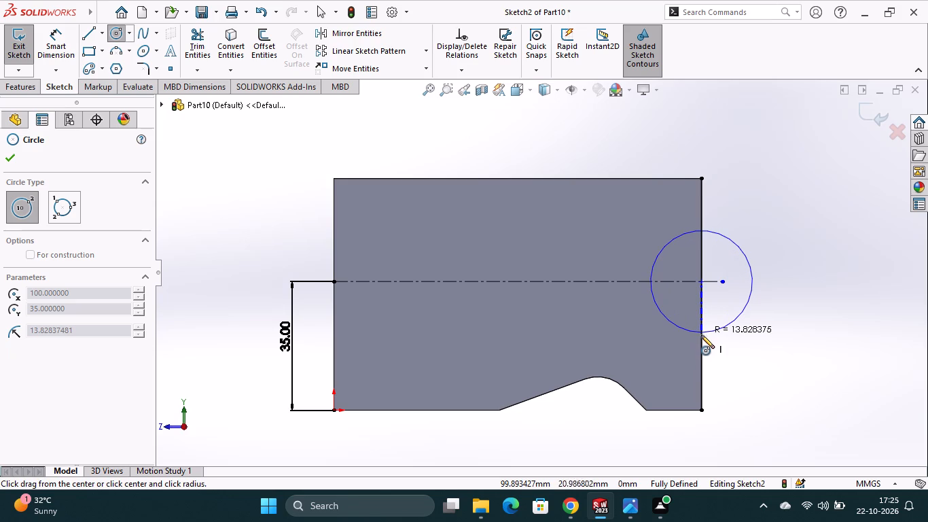
left_click(698, 341)
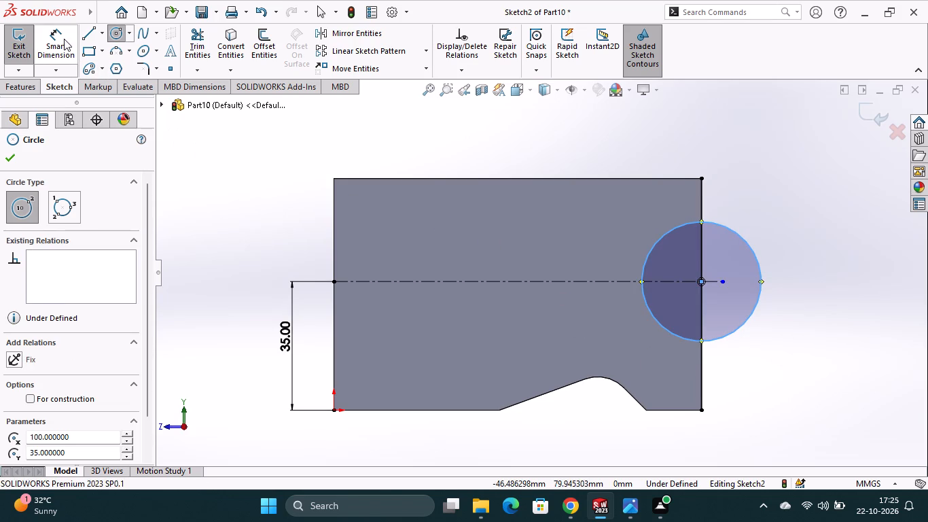
Dimension the circle's diameter as 20 mm.
left_click(64, 39)
left_click(653, 246)
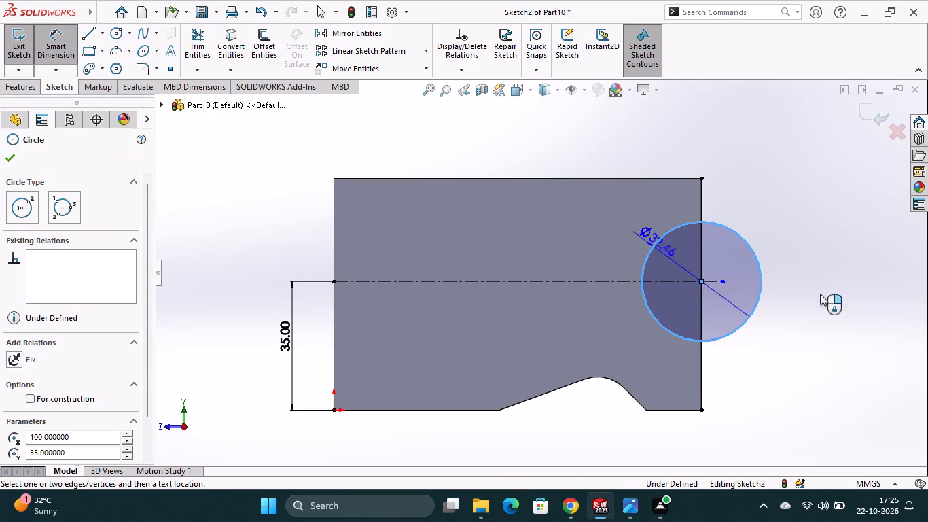
left_click(806, 296)
type("20")
key("Return")
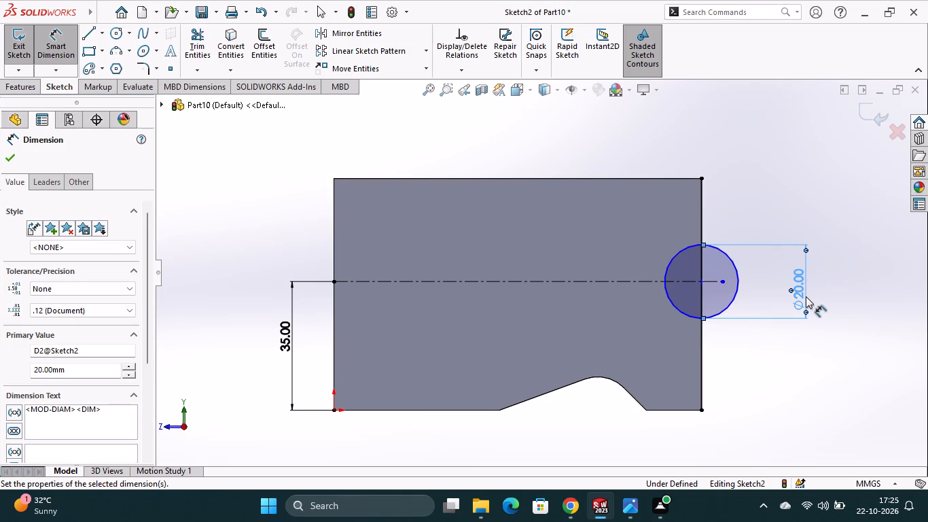
Set the circle's diameter to 40 mm.
double_click(803, 294)
type("40")
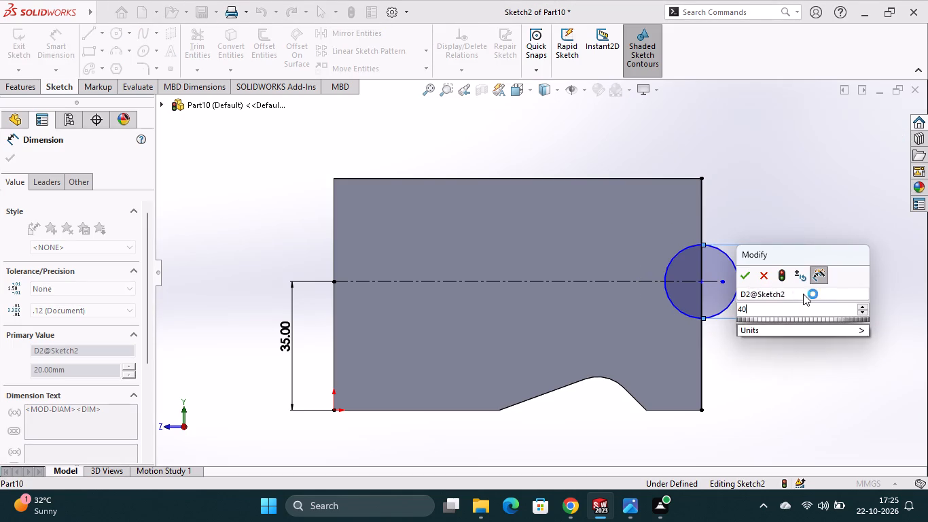
key("Return")
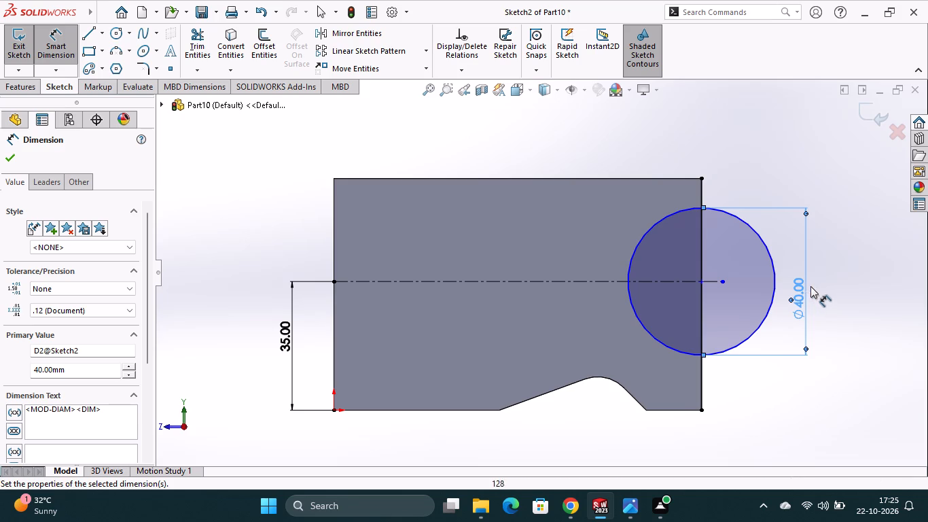
left_click(767, 159)
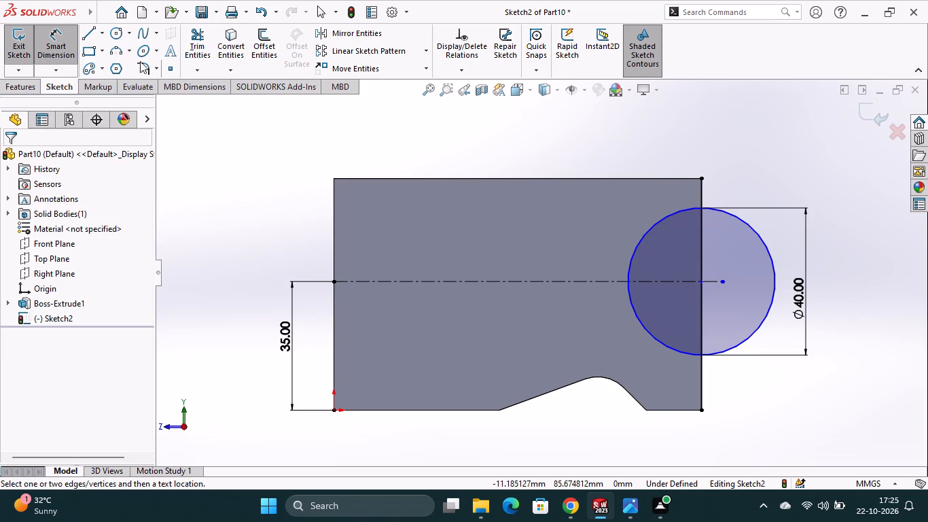
Draw a vertical line from the circle's inner point on the centerline up to the block's top edge, continuing horizontally to the end corner.
left_click(83, 31)
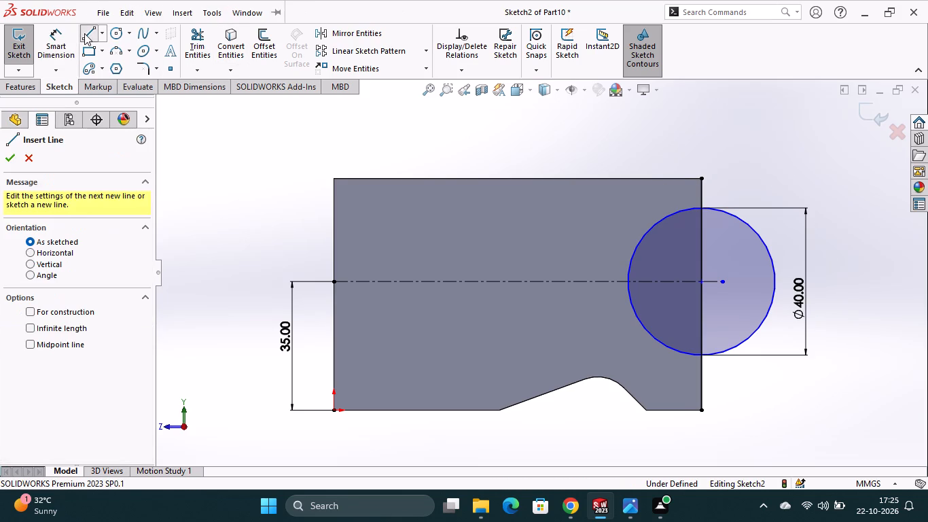
left_click(626, 282)
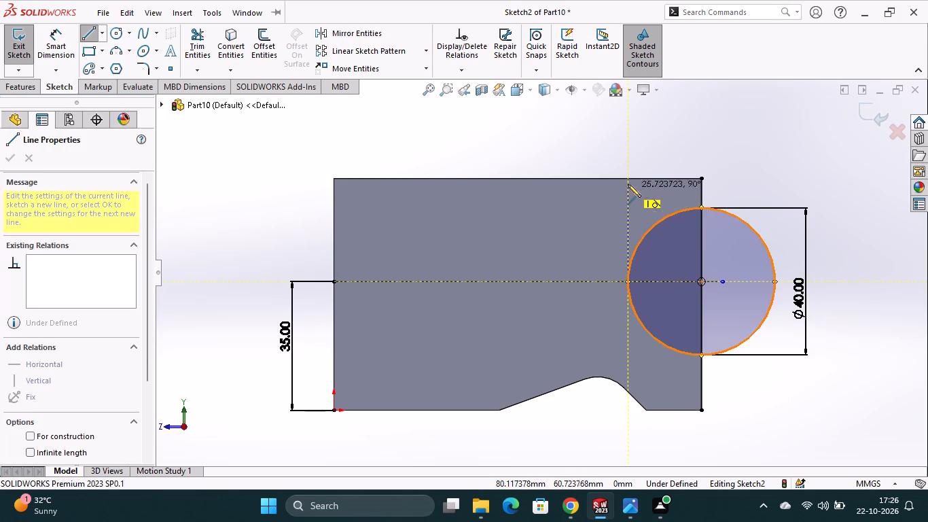
left_click(627, 177)
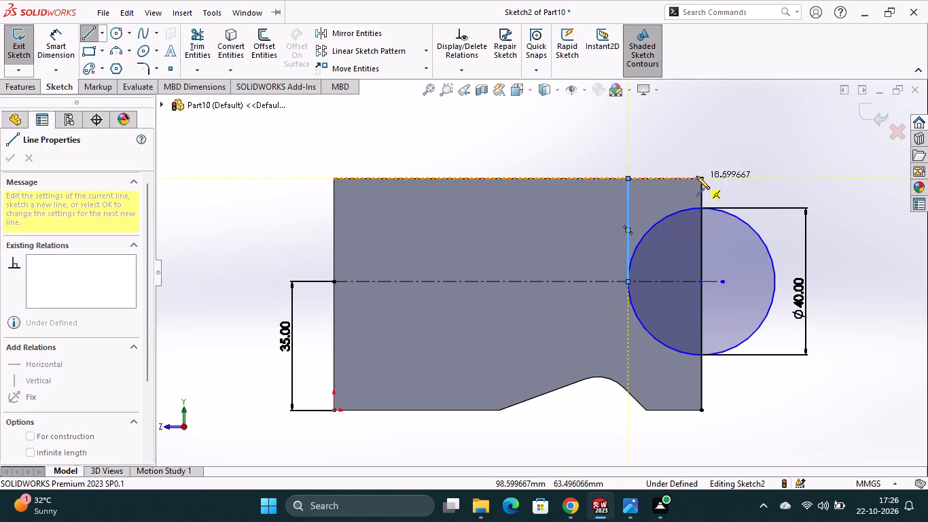
left_click(703, 178)
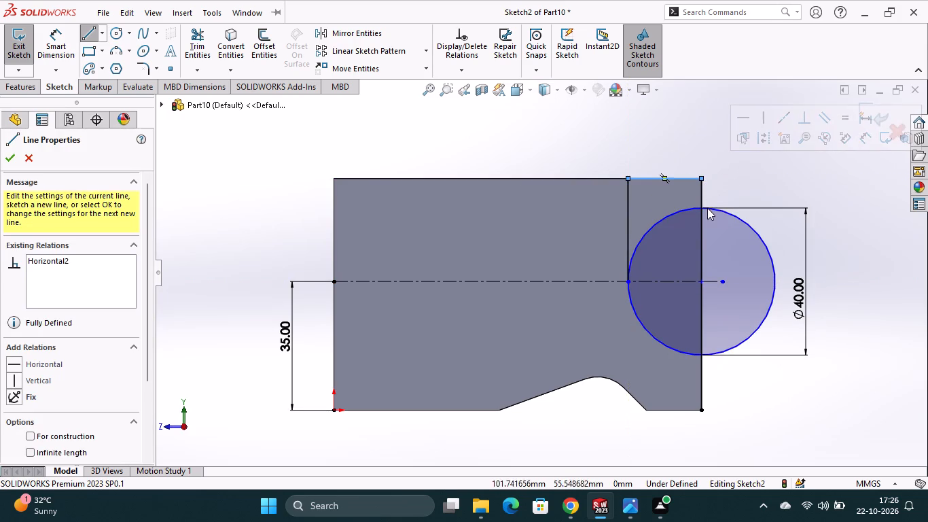
left_click(715, 193)
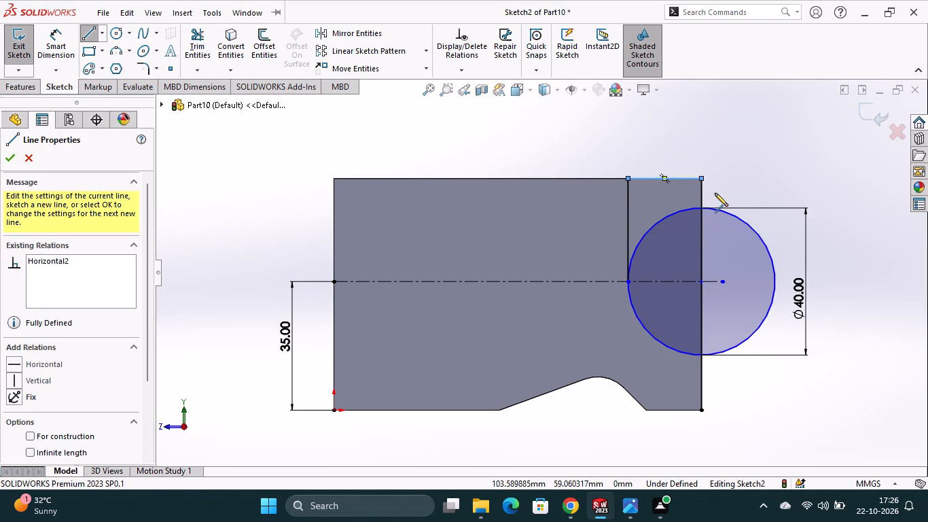
key("Escape")
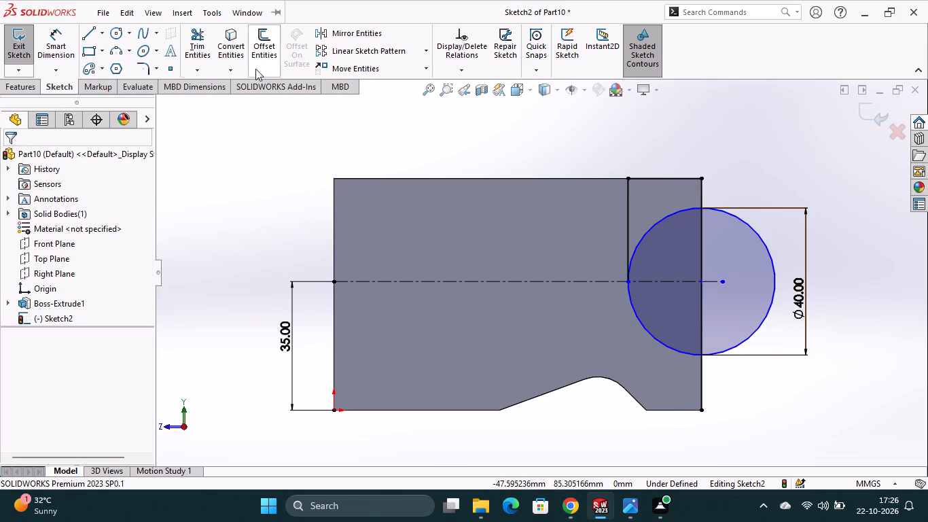
Trim away the circle's upper inner and outer arcs and the end line below the remaining arc, leaving a closed round-bottomed profile.
left_click(204, 44)
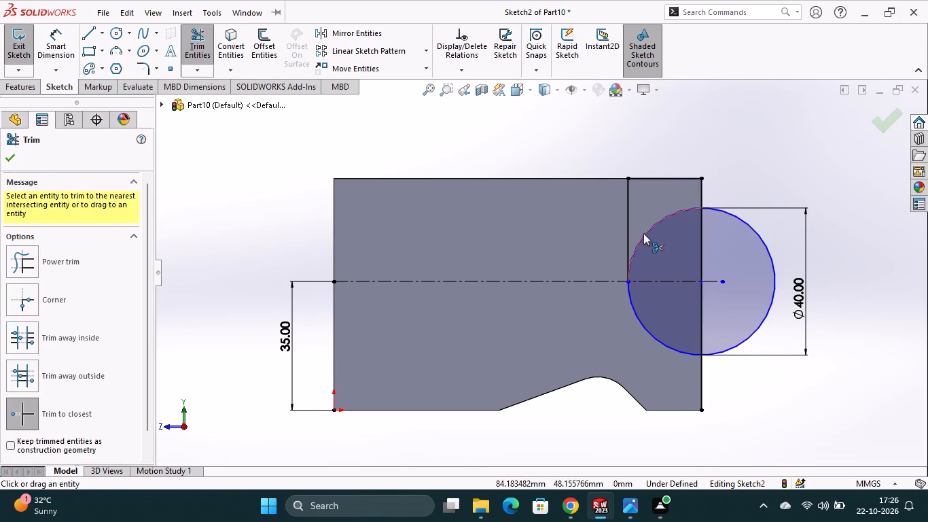
left_click(643, 233)
left_click(748, 224)
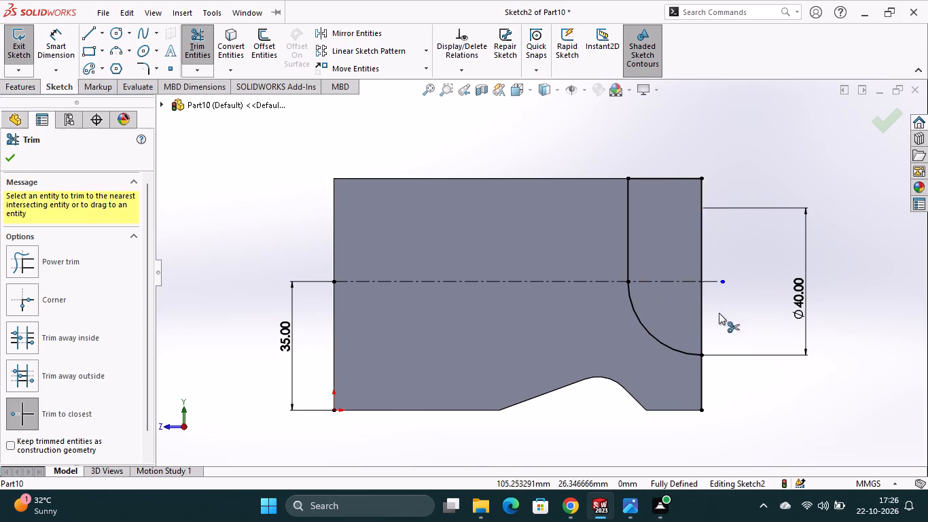
left_click(700, 388)
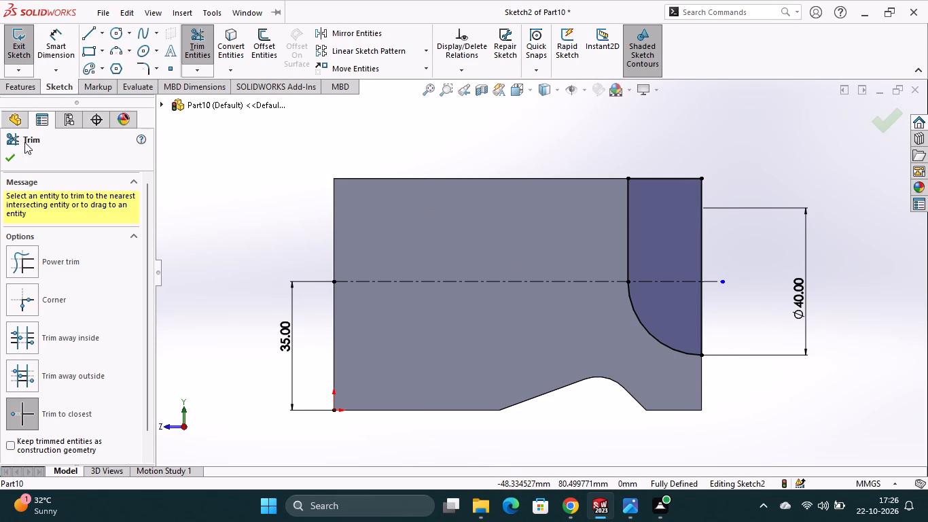
left_click(9, 156)
Cut-extrude the round-bottomed corner profile with a Blind depth of 9 mm.
left_click(18, 91)
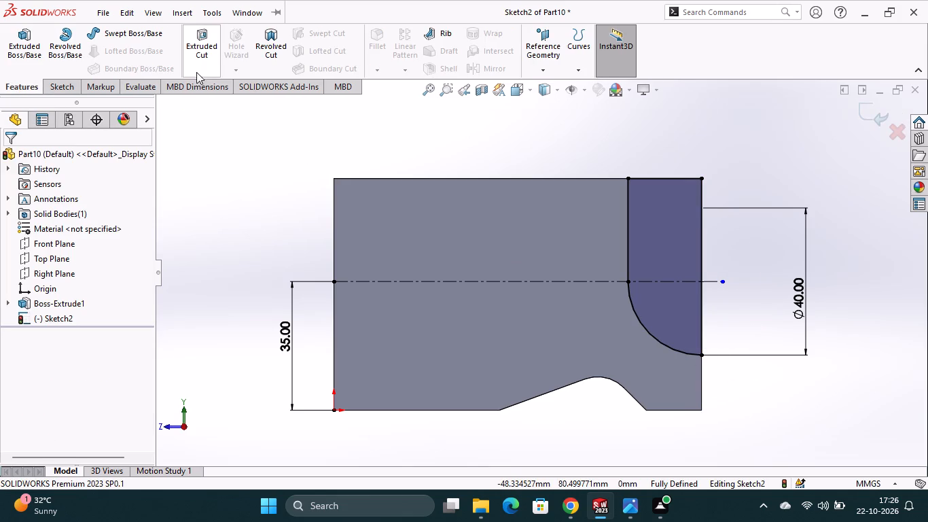
left_click(196, 70)
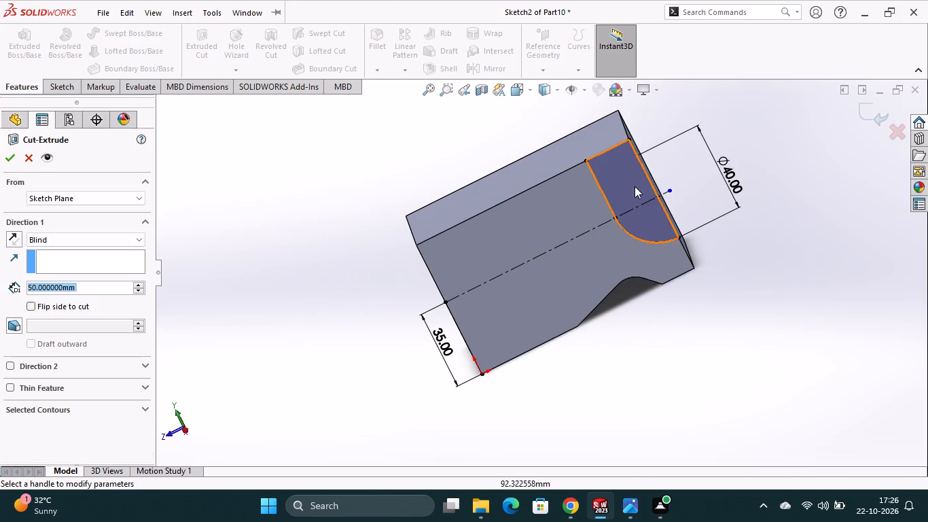
double_click(90, 285)
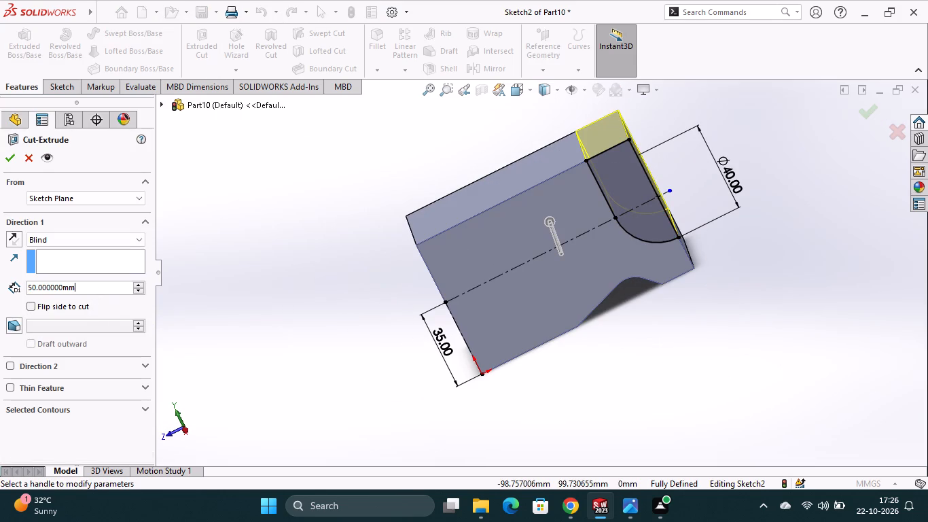
key("9")
key("Return")
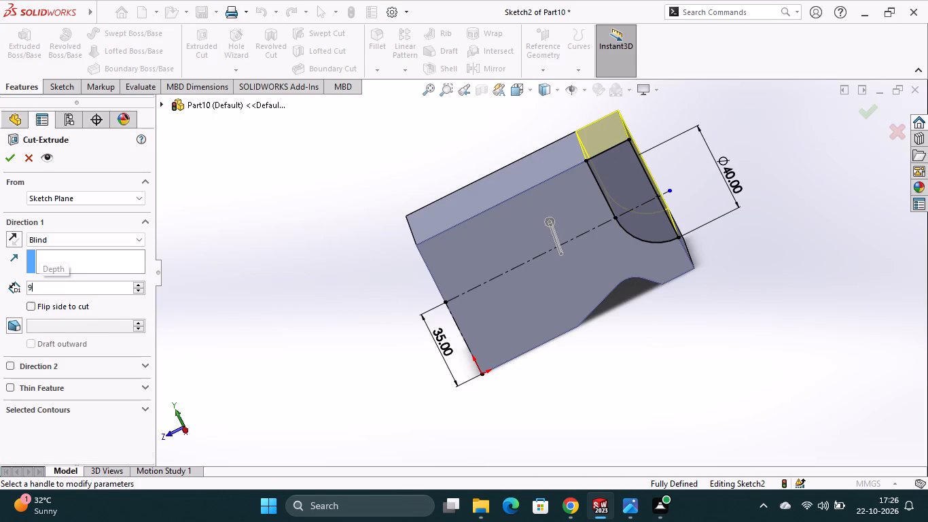
left_click(14, 157)
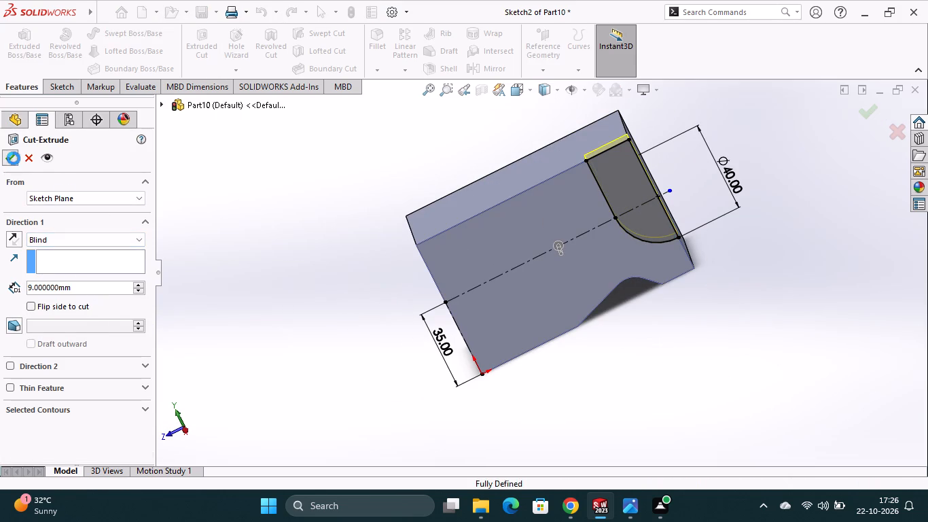
Start a new sketch on the recessed face of the corner cut.
left_click(629, 183)
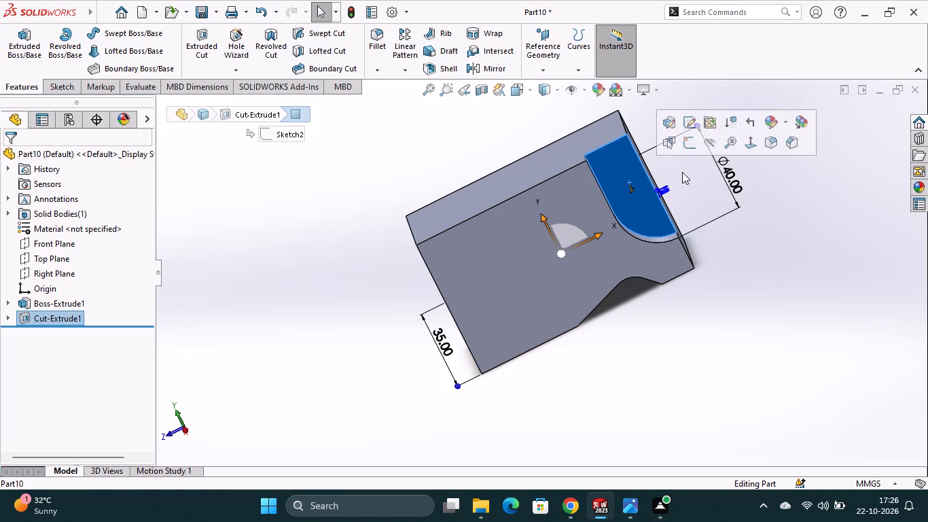
left_click(693, 145)
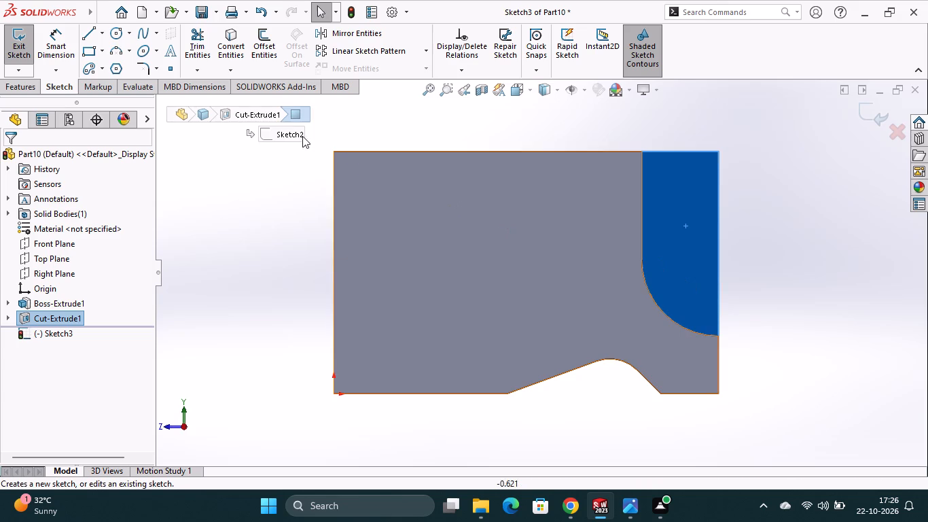
Draw a centerline from the origin about 45 mm up the side edge, continuing horizontally about 103 mm to just past the block's end.
left_click(101, 35)
left_click(130, 69)
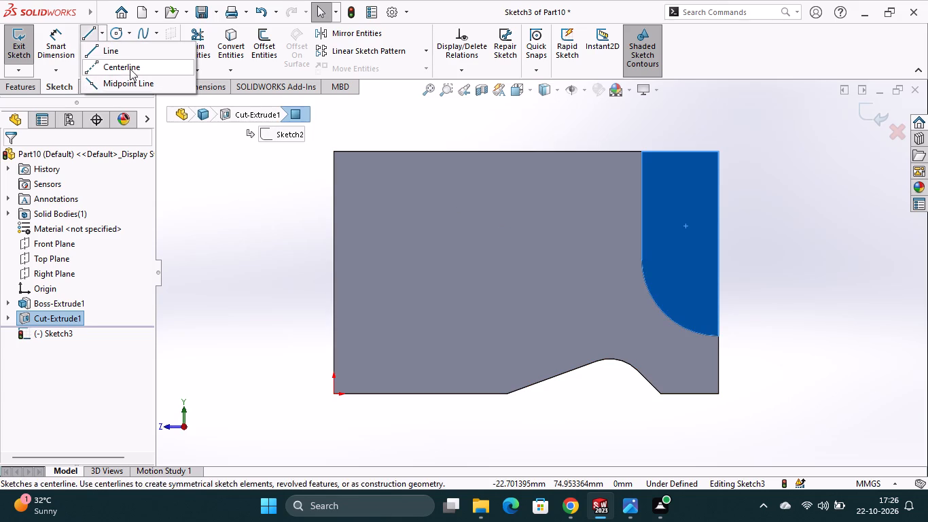
left_click(333, 394)
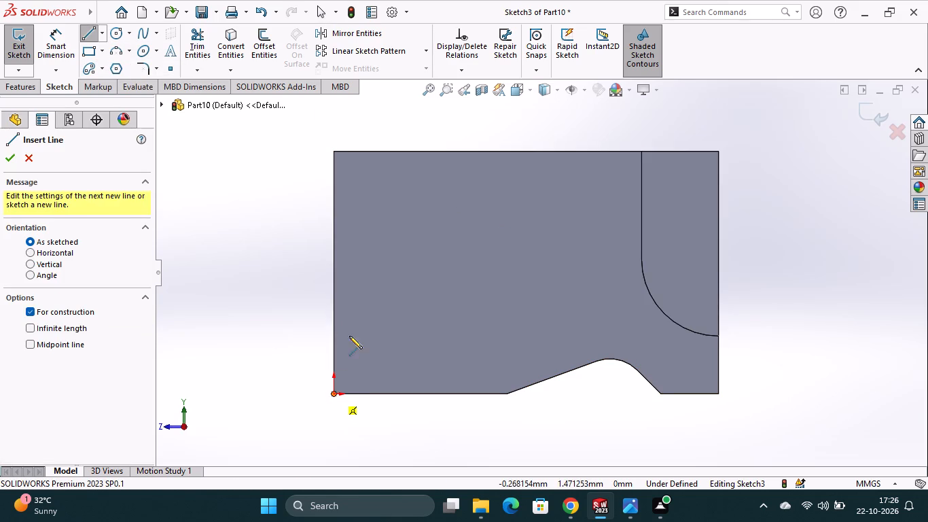
left_click(338, 222)
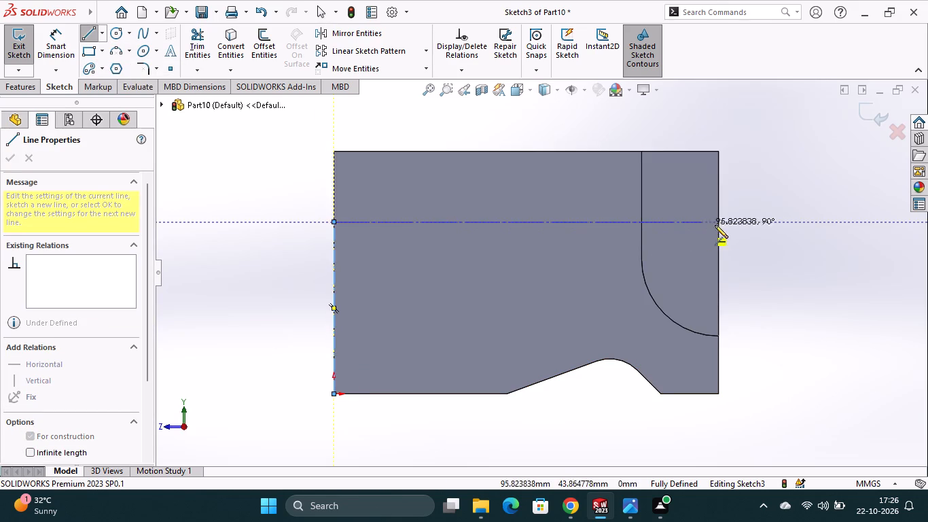
left_click(732, 225)
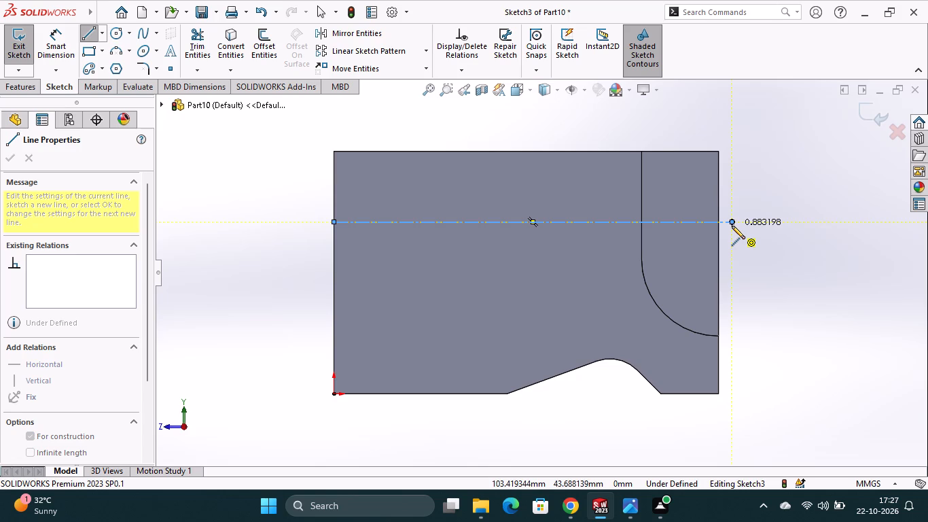
key("Escape")
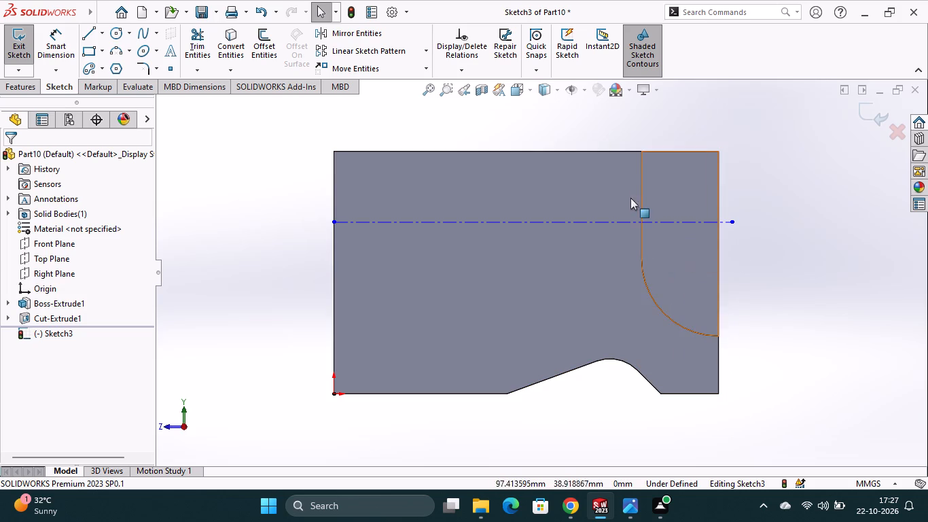
Draw a vertical centerline about 45 mm long from above the block down through the recess outline, crossing the horizontal centerline.
left_click(103, 32)
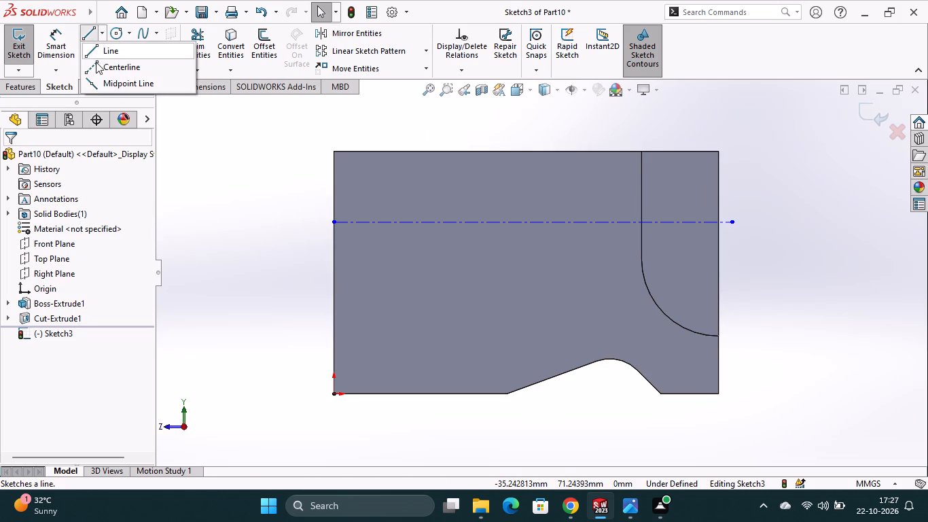
left_click(96, 63)
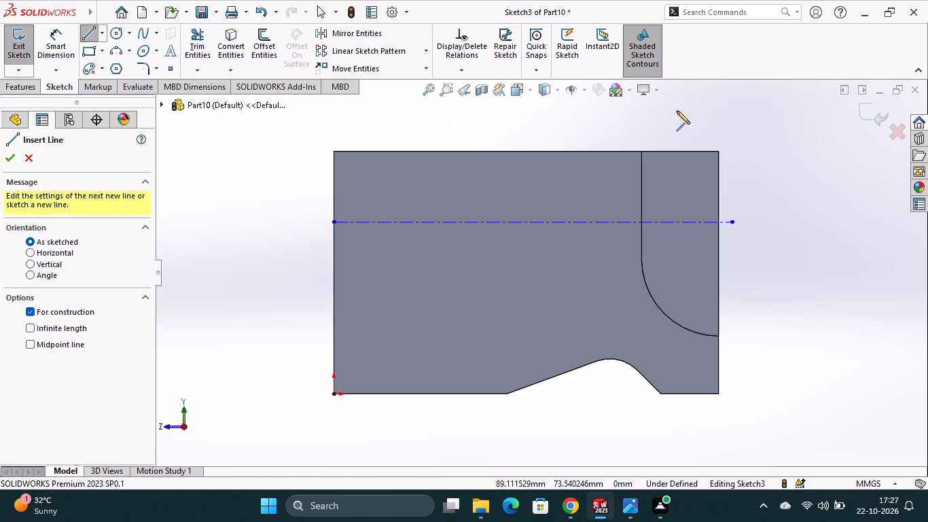
left_click(677, 111)
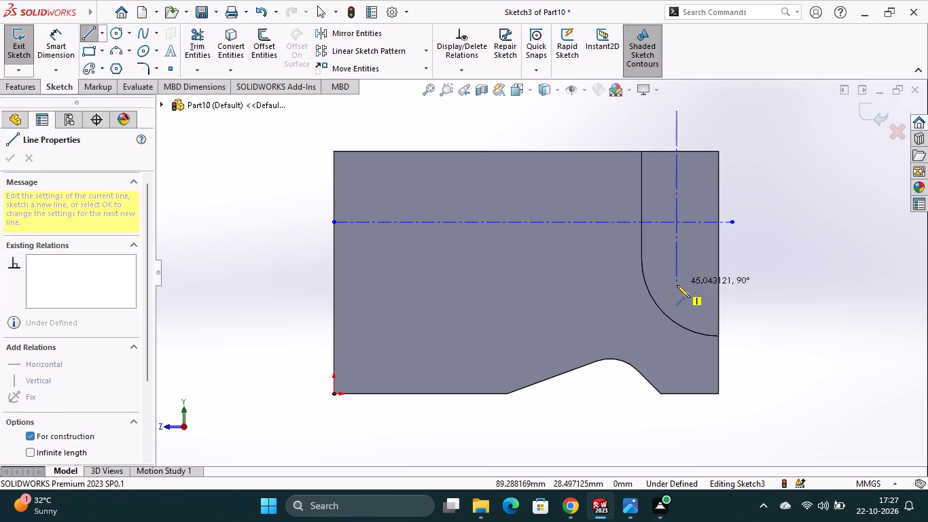
left_click(677, 285)
key("Escape")
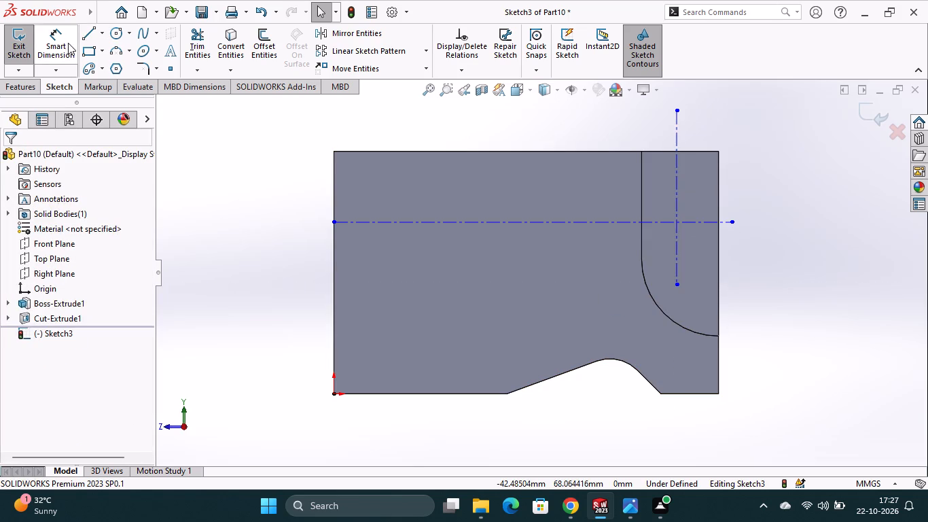
Dimension the vertical centerline 10 mm from the block's end edge beside the recess.
left_click(66, 41)
left_click(720, 196)
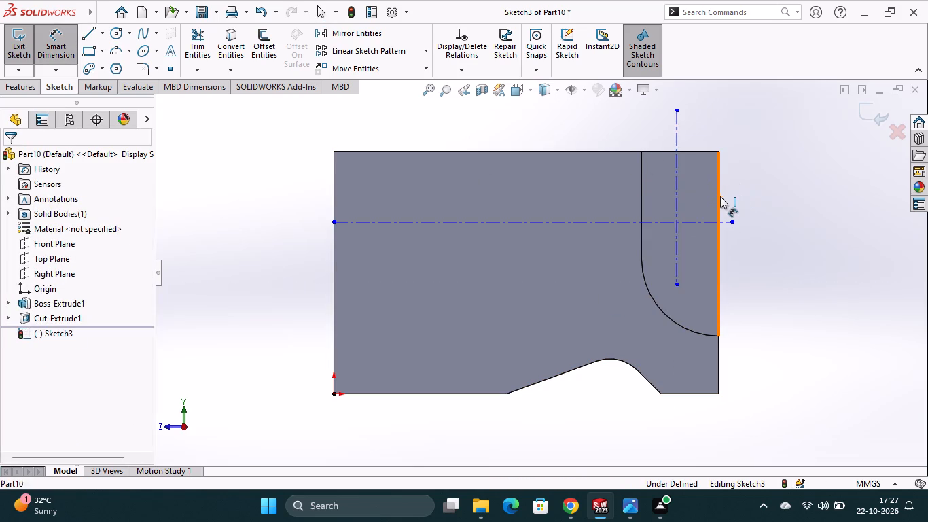
left_click(675, 206)
left_click(698, 128)
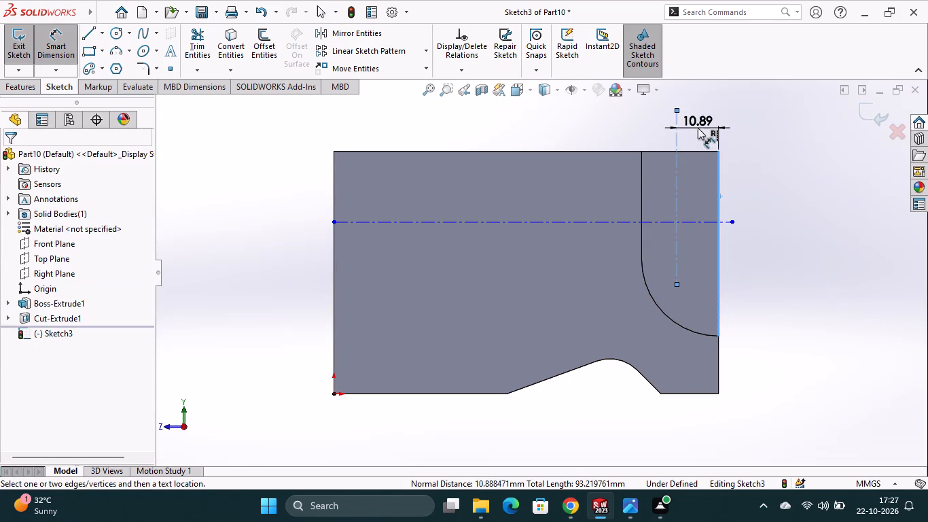
type("10")
key("Return")
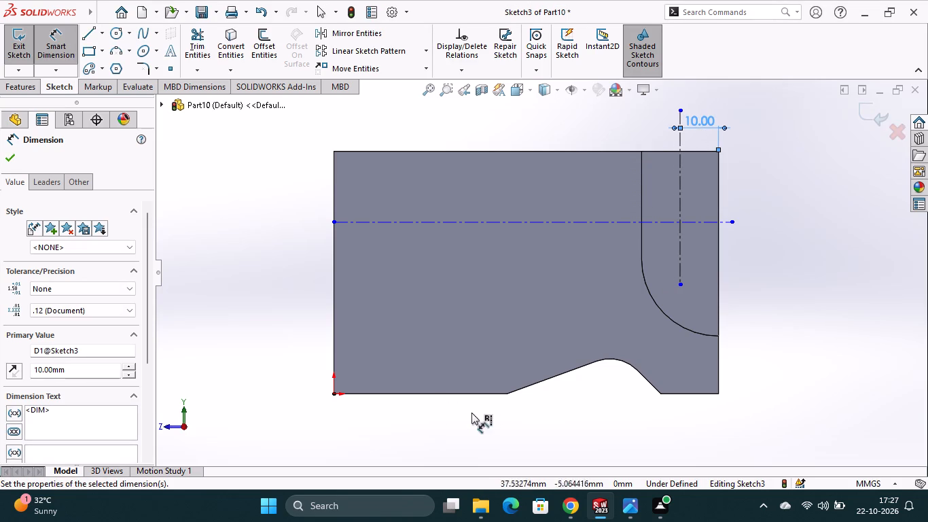
Dimension the horizontal centerline 35 mm above the block's bottom edge.
left_click(399, 394)
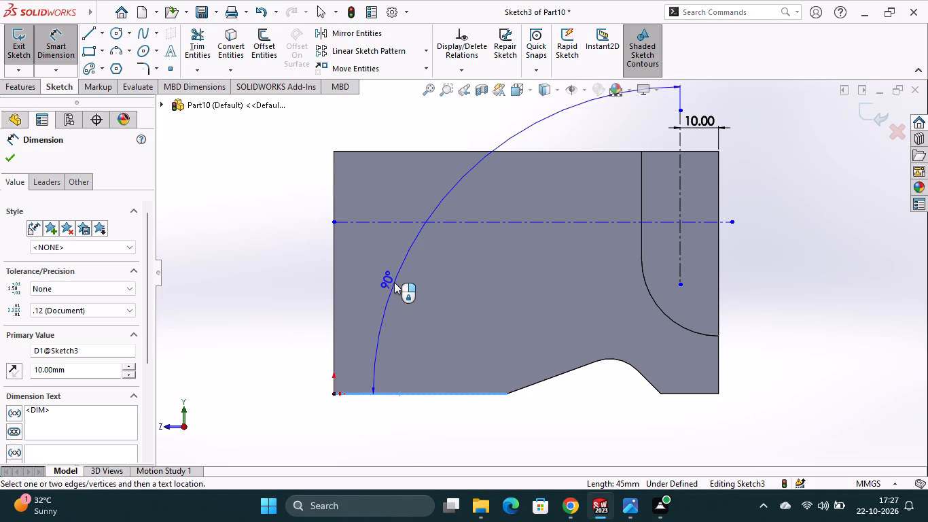
key("Escape")
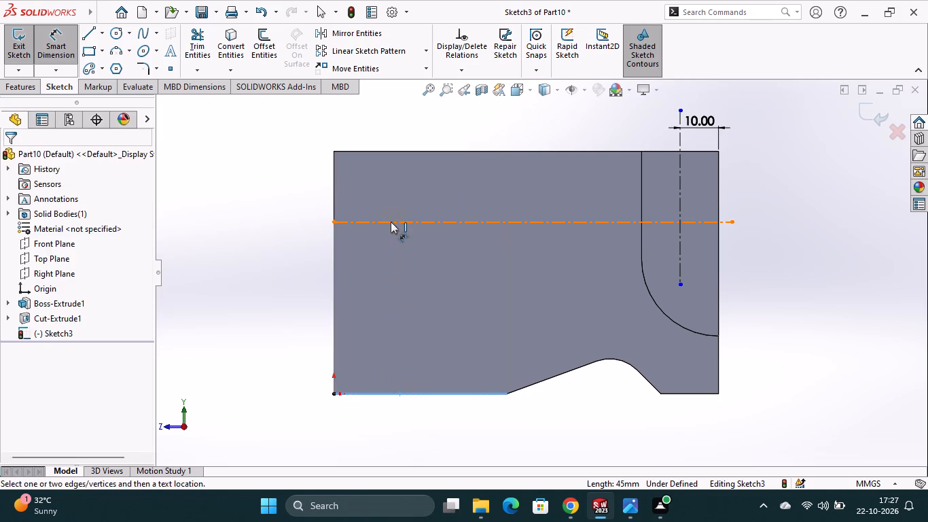
left_click(391, 222)
left_click(288, 306)
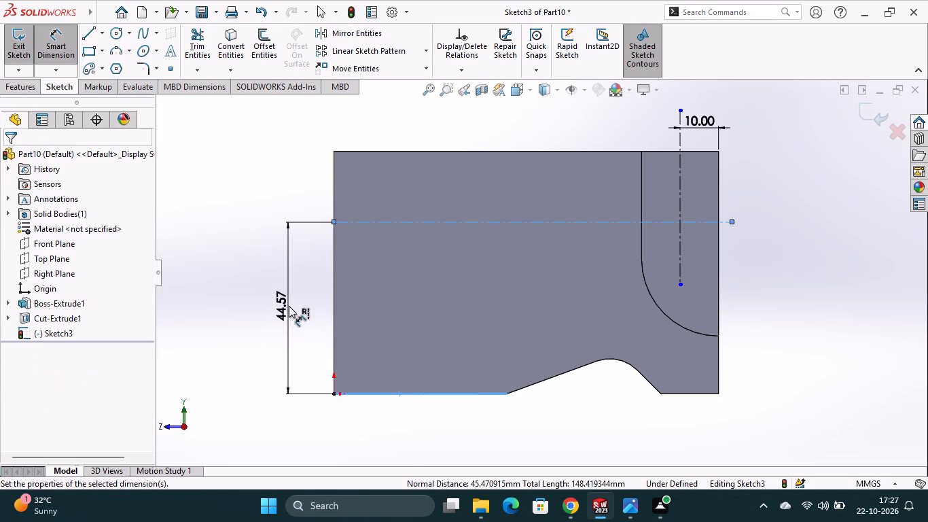
type("35")
key("Return")
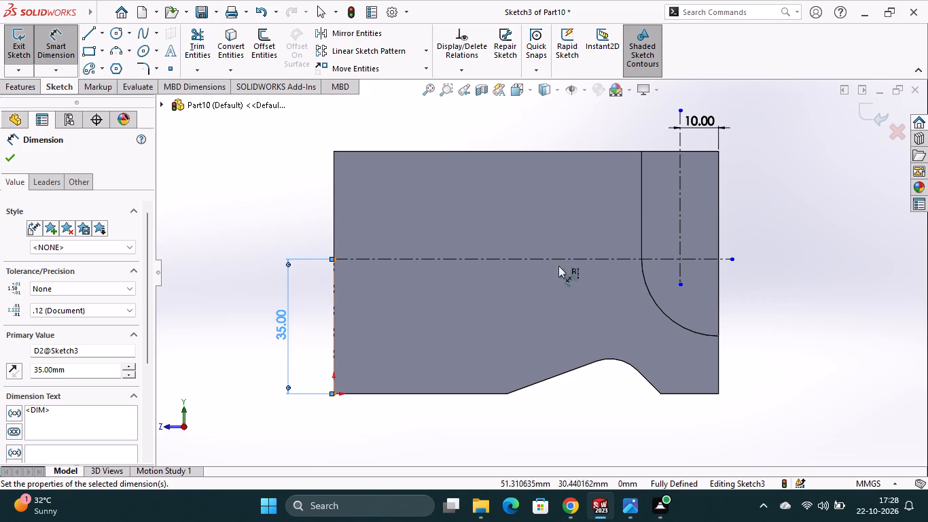
Draw a second horizontal centerline about 117 mm long above the first, extending past both ends of the block.
left_click(103, 35)
left_click(121, 62)
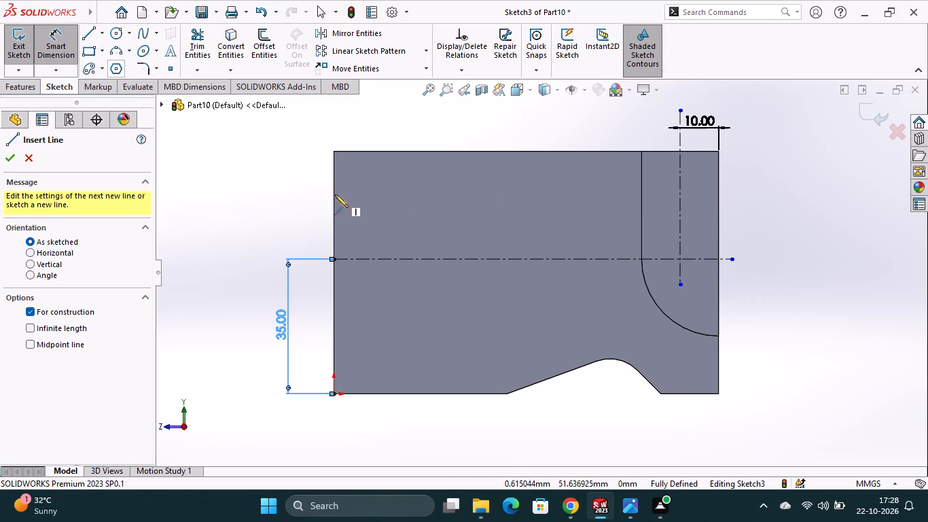
left_click(310, 198)
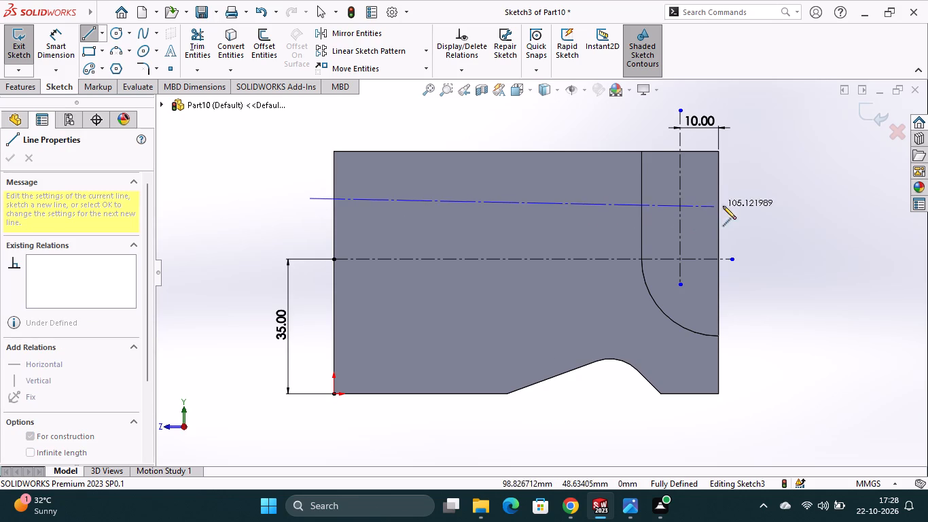
left_click(759, 198)
key("Escape")
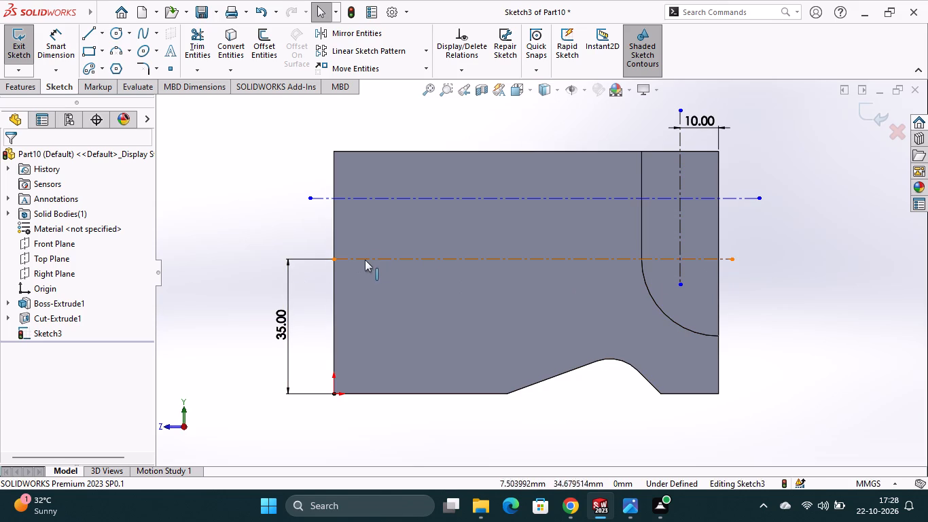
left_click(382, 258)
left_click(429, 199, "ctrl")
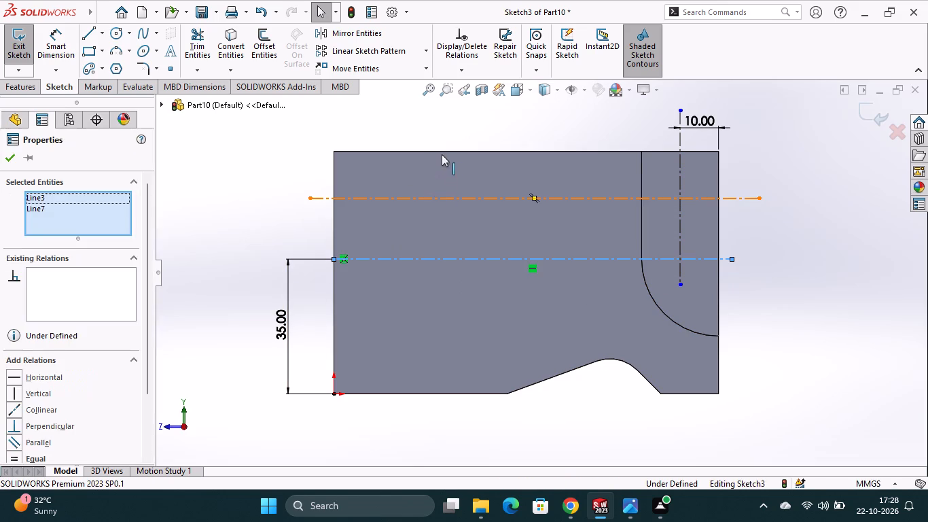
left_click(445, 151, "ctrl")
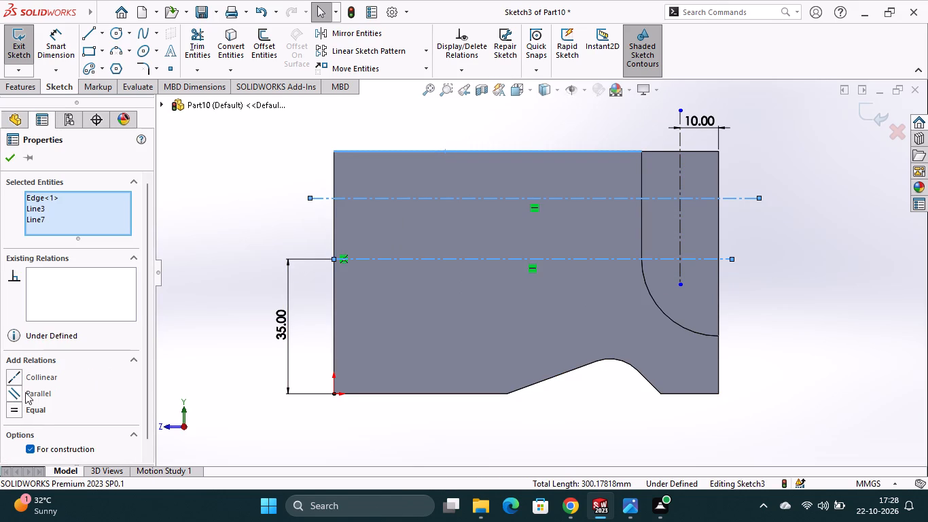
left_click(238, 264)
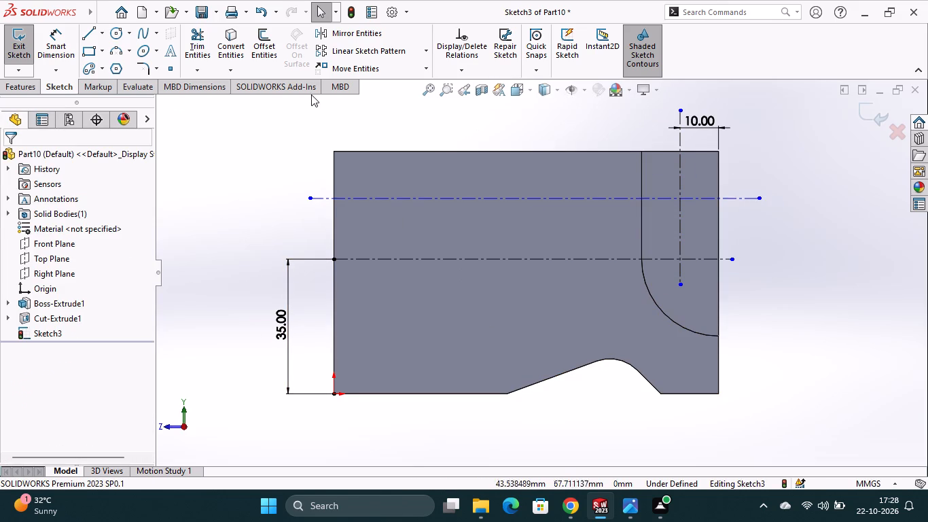
Convert the block's top edge, up to the recess, into a sketch line.
left_click(233, 41)
left_click(452, 152)
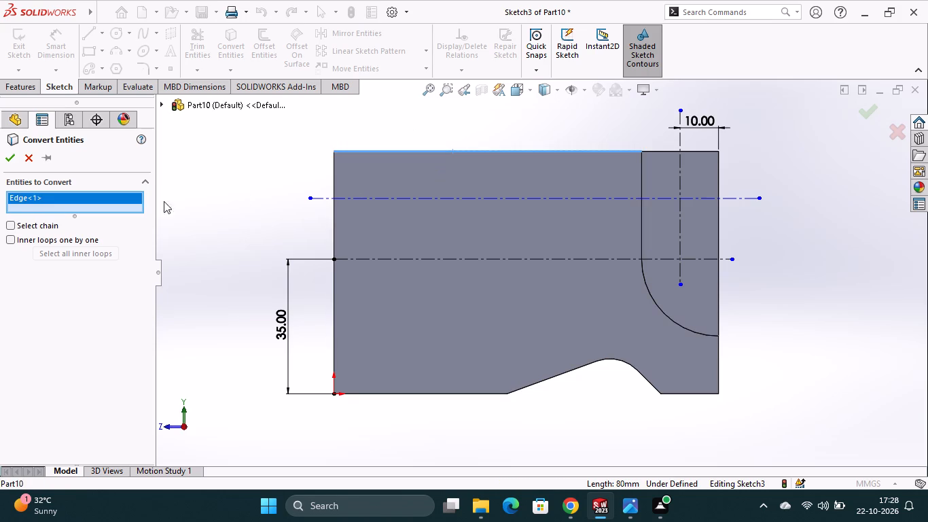
left_click(7, 152)
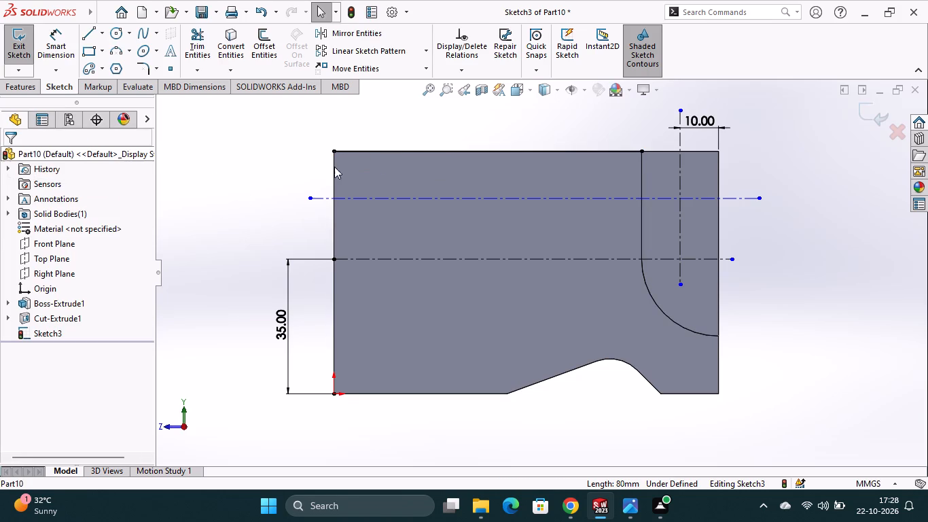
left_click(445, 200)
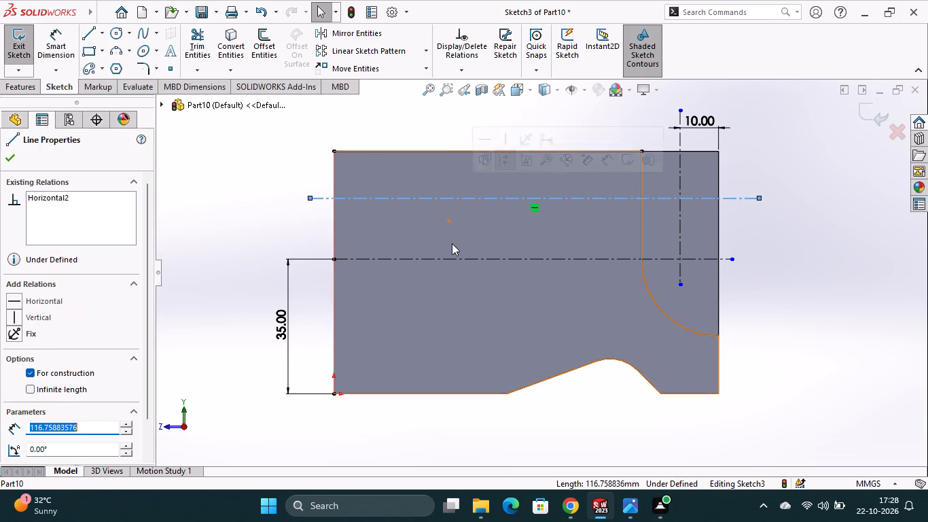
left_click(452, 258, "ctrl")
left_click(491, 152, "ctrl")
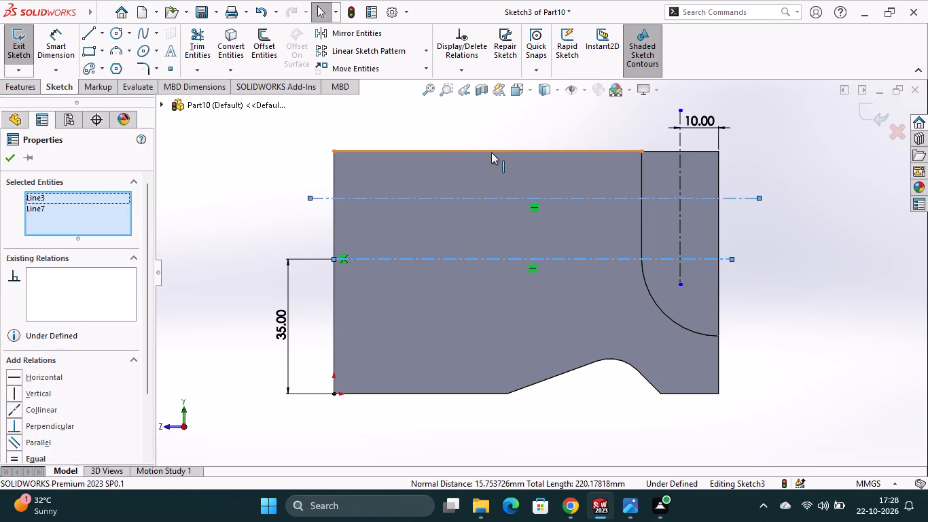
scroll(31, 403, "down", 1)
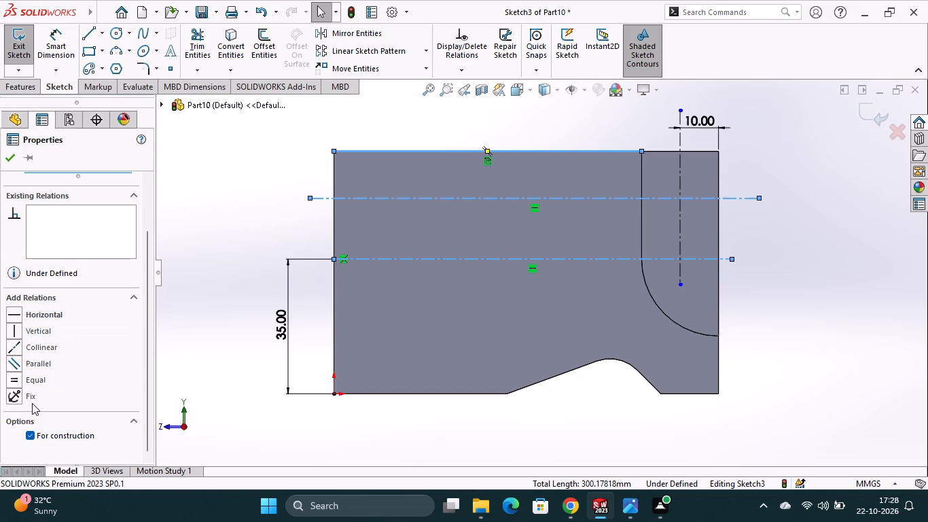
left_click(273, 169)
Dimension the upper horizontal centerline 15 mm below the converted top edge line.
left_click(65, 39)
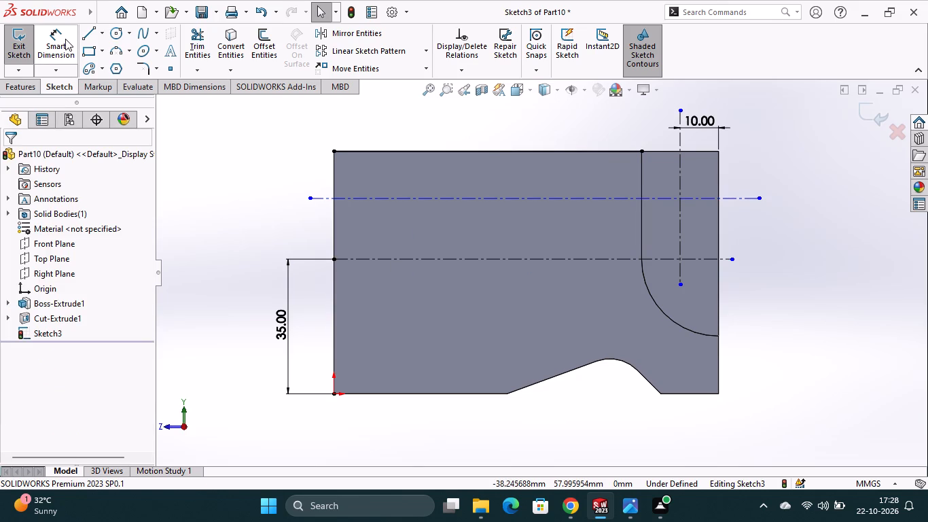
left_click(569, 201)
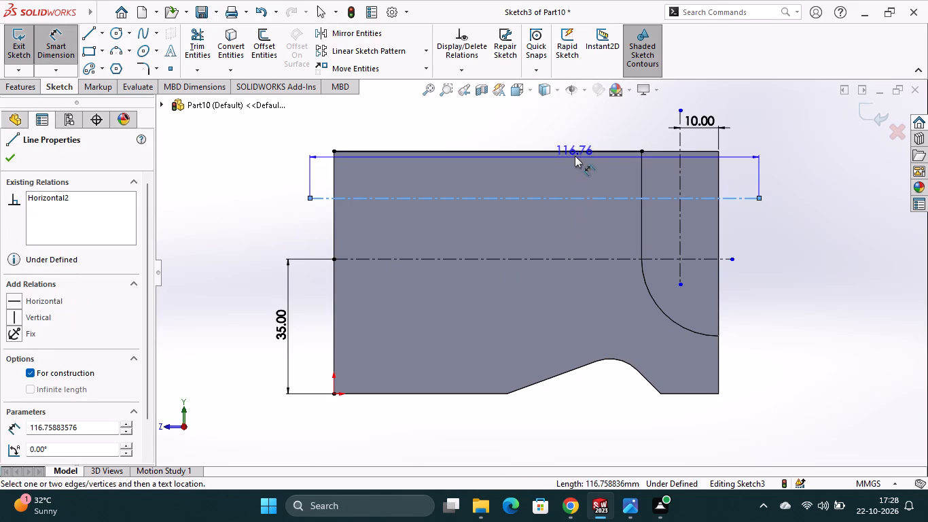
left_click(576, 151)
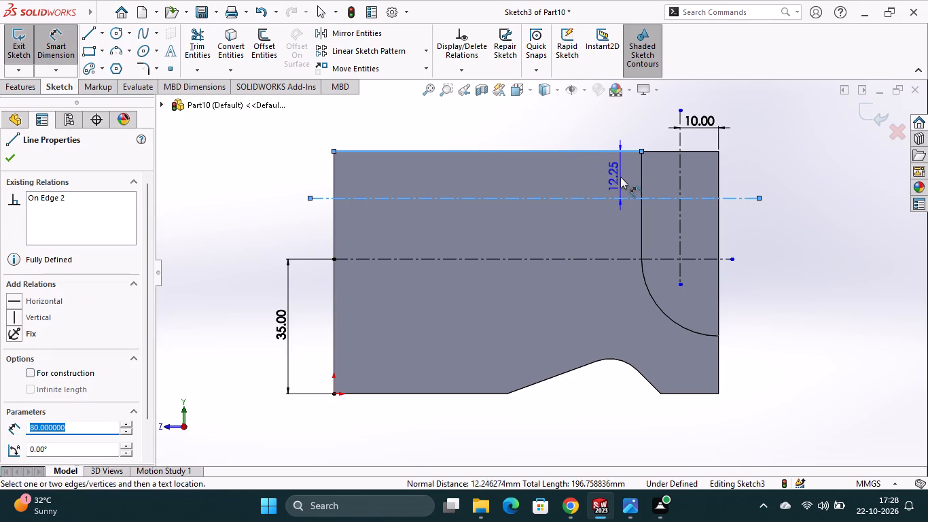
left_click(620, 177)
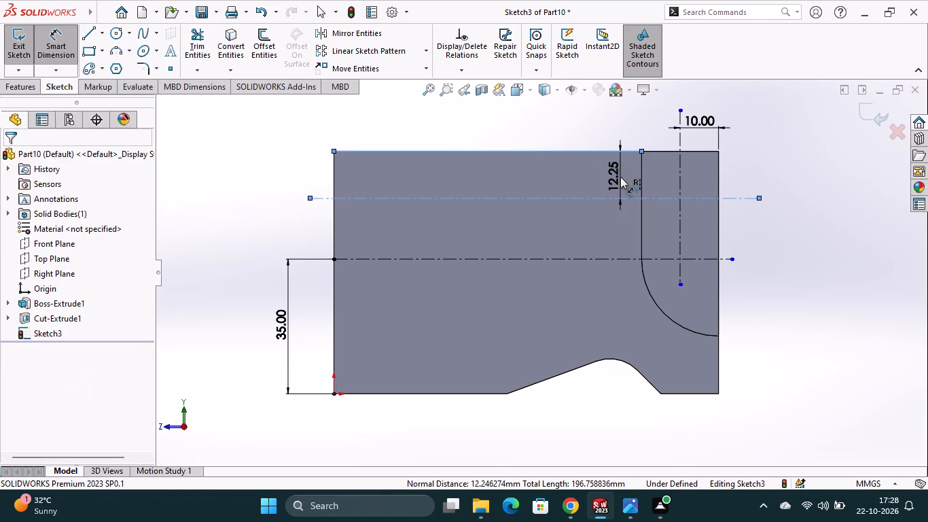
key("1")
key("5")
key("Return")
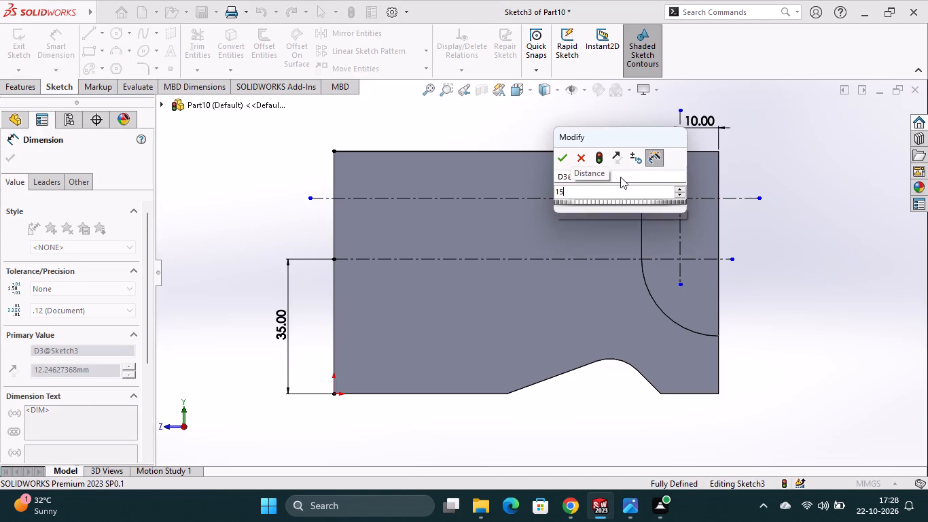
Add a driven dimension for the distance between the two horizontal centerlines.
left_click(602, 209)
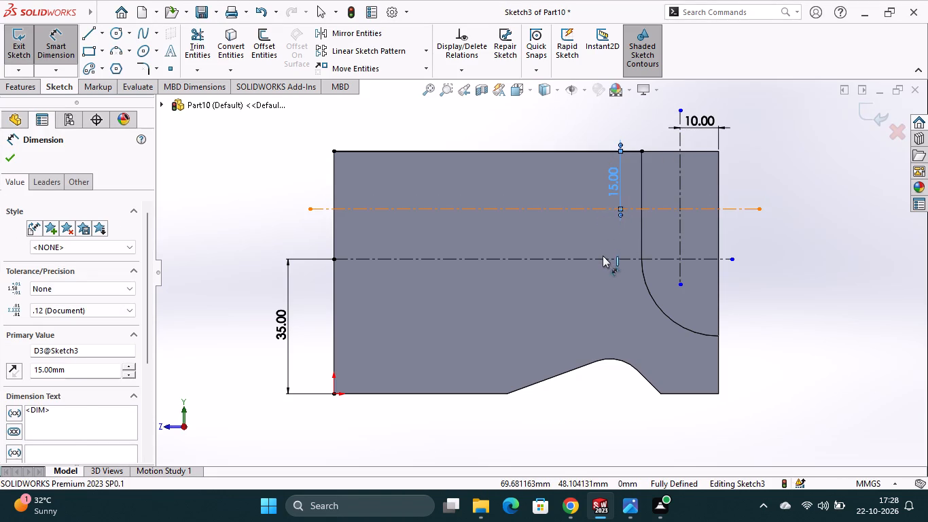
left_click(603, 258)
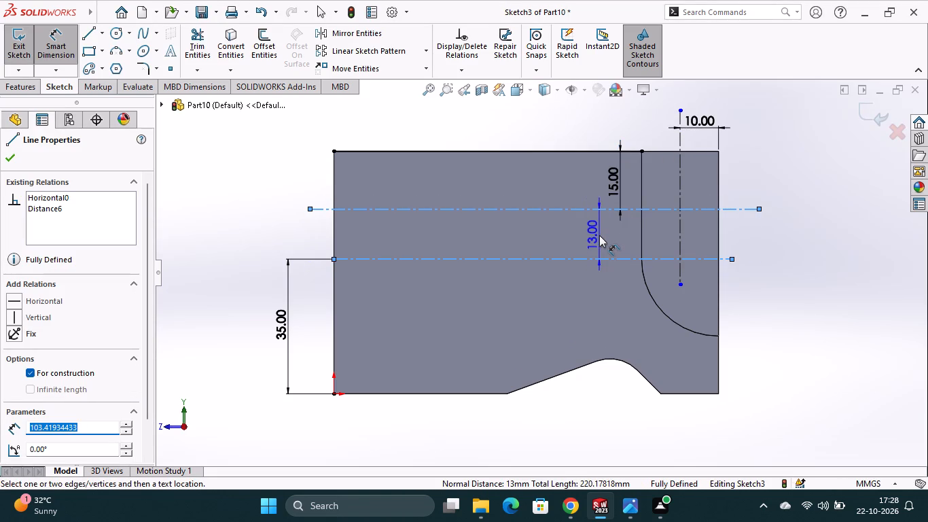
left_click(599, 235)
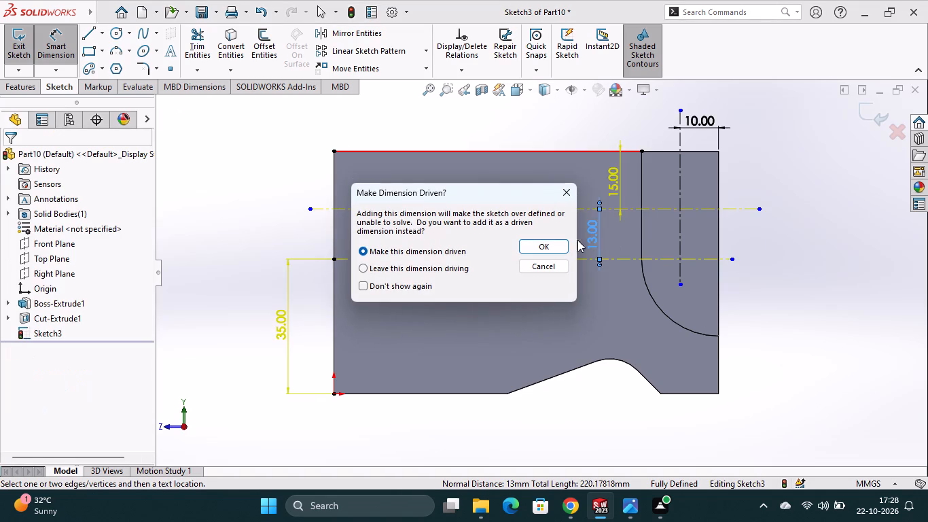
left_click(567, 245)
Set the distance between the top edge line and the upper centerline to 14 mm.
double_click(615, 182)
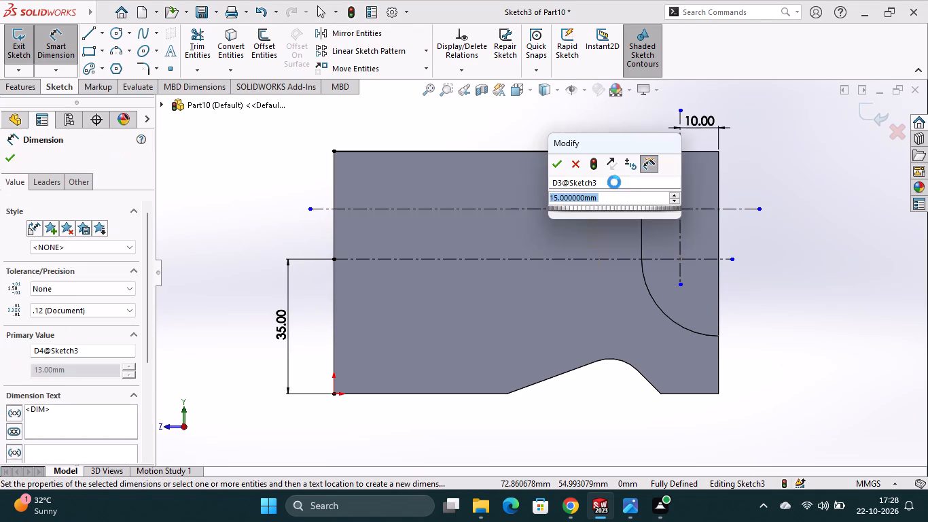
type("14")
key("Return")
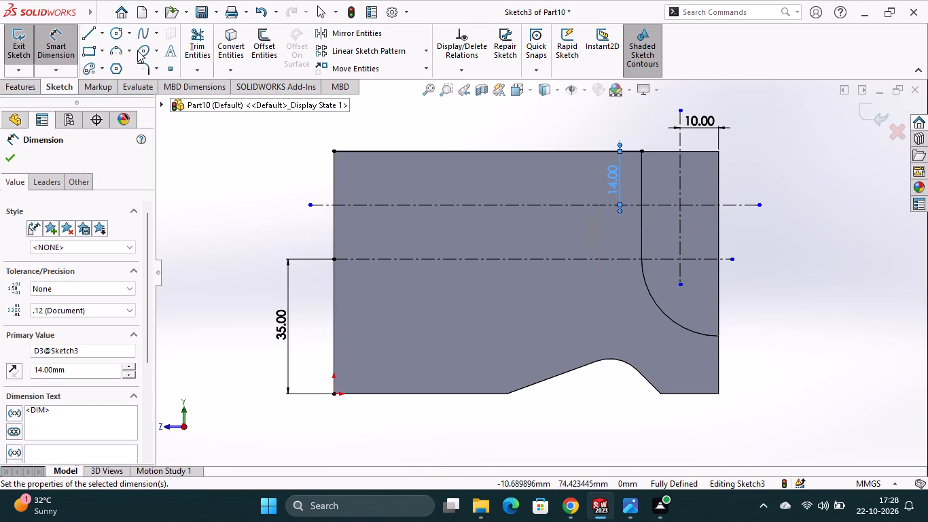
Draw a circle centered where the upper horizontal and vertical centerlines cross, fitting between the recess's straight side and the block's end.
left_click(117, 34)
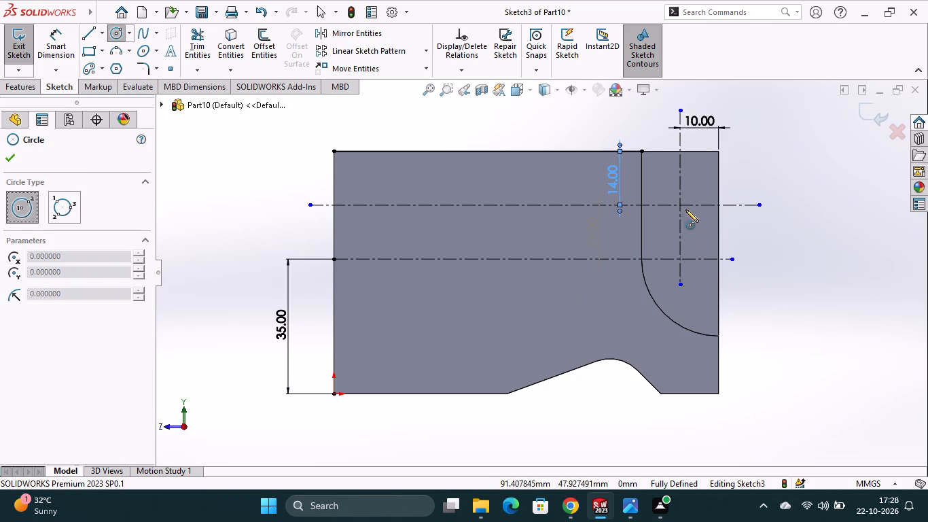
left_click(680, 206)
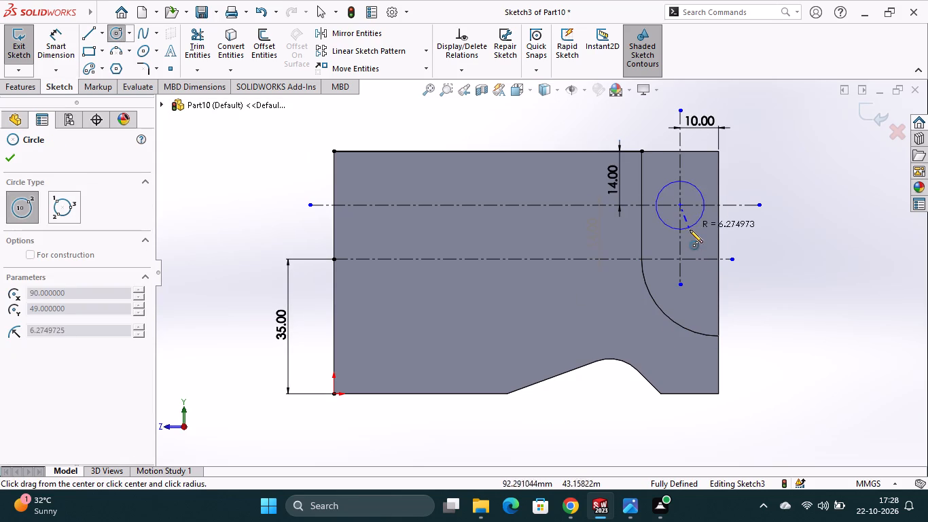
left_click(690, 234)
key("Escape")
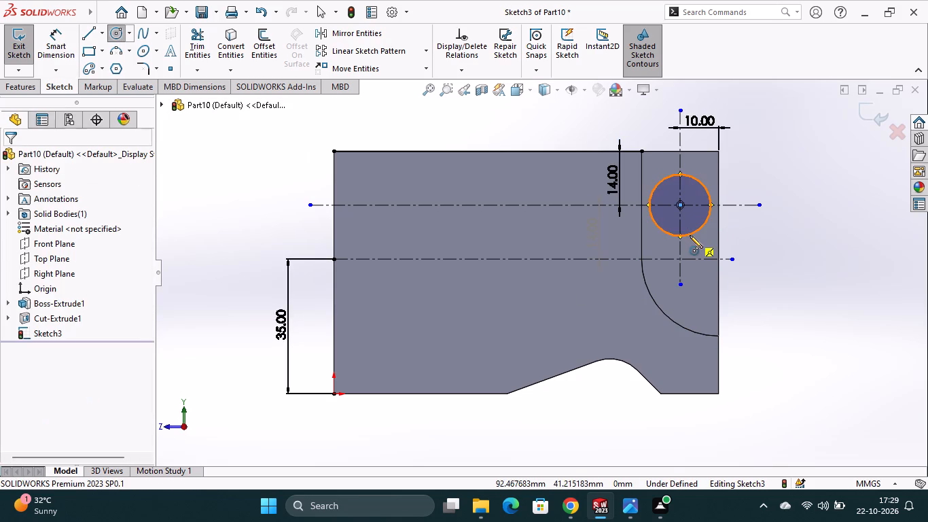
Set the diameter of the circle in the recess to 10 mm.
left_click(48, 37)
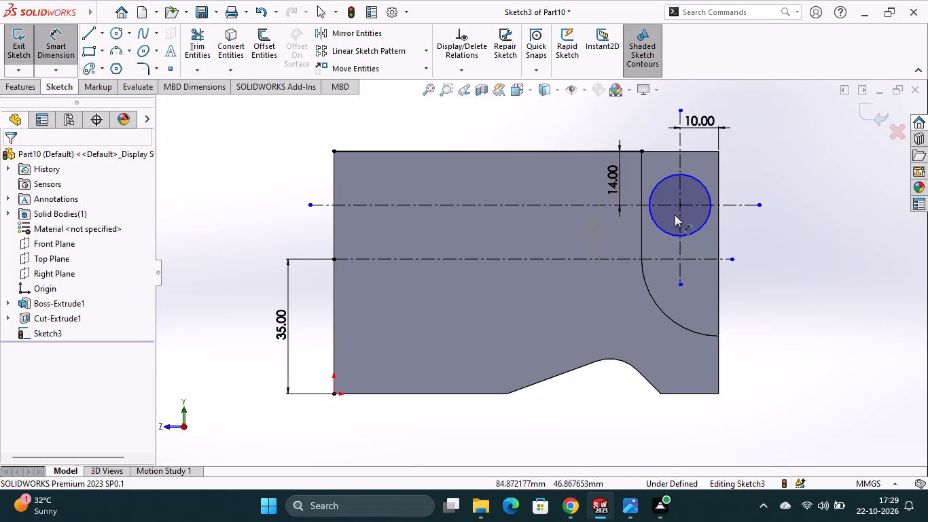
left_click(697, 230)
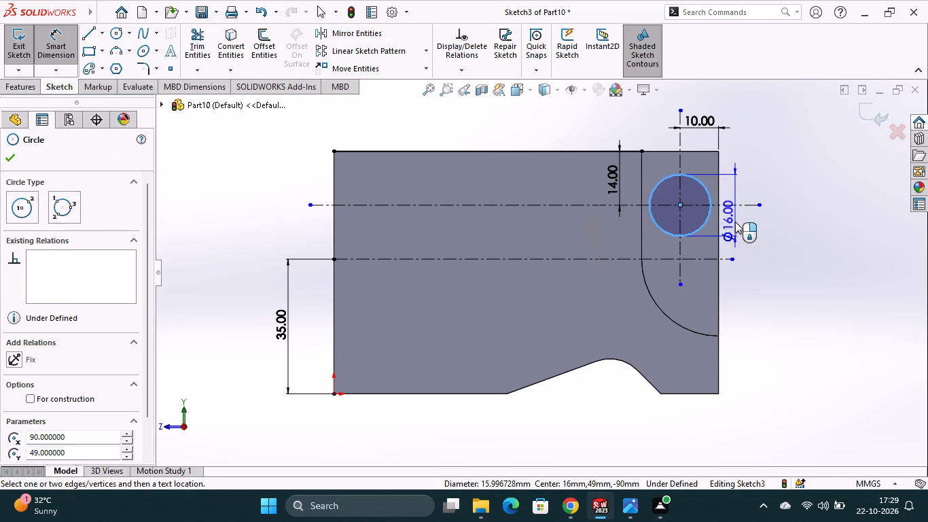
left_click(735, 222)
type("10")
key("Return")
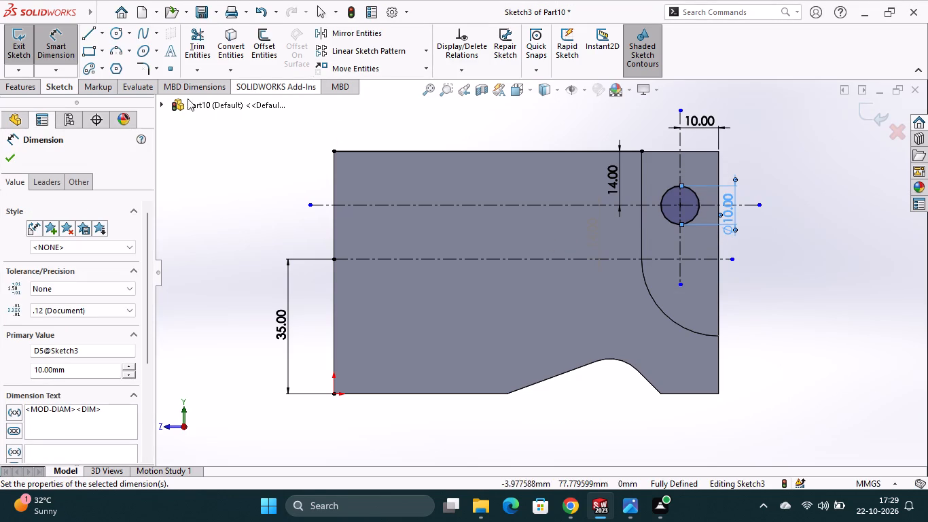
Extrude-cut the 10 mm circle Through All to make a hole in the recess.
left_click(21, 90)
left_click(192, 64)
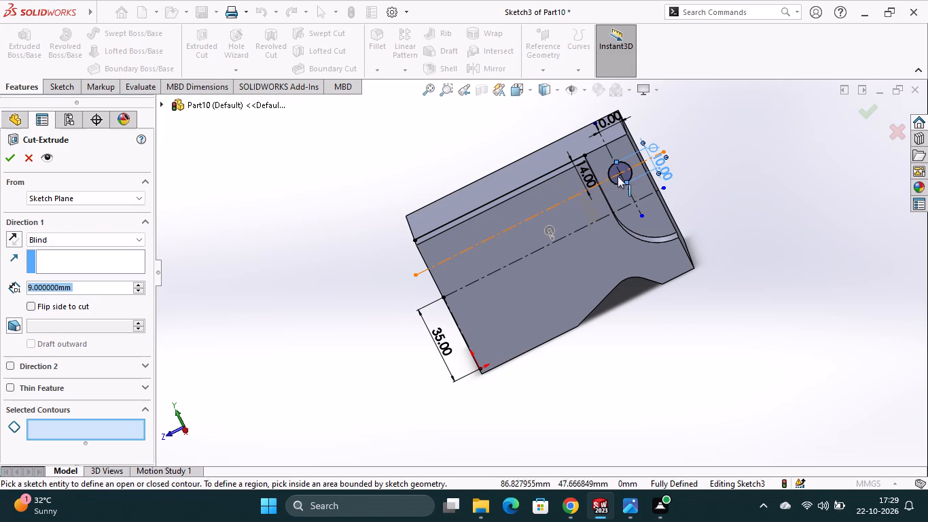
left_click(613, 169)
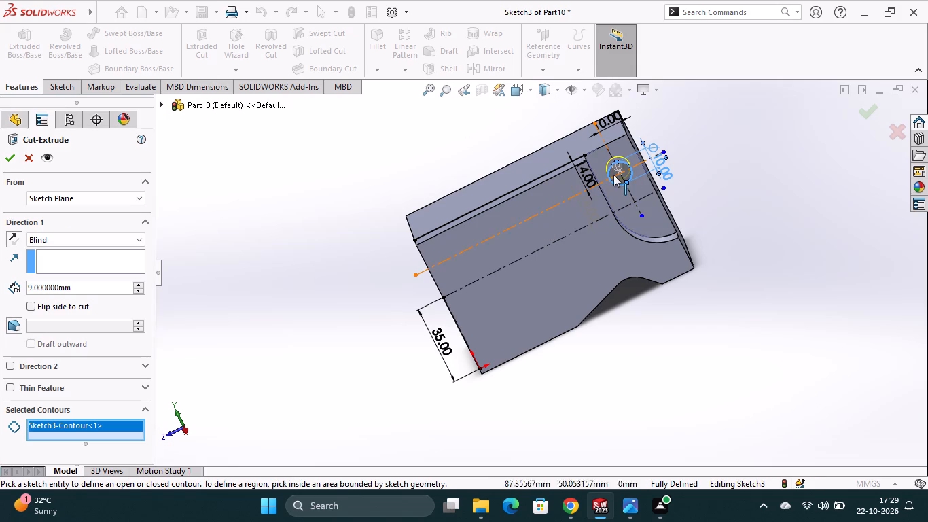
left_click(100, 240)
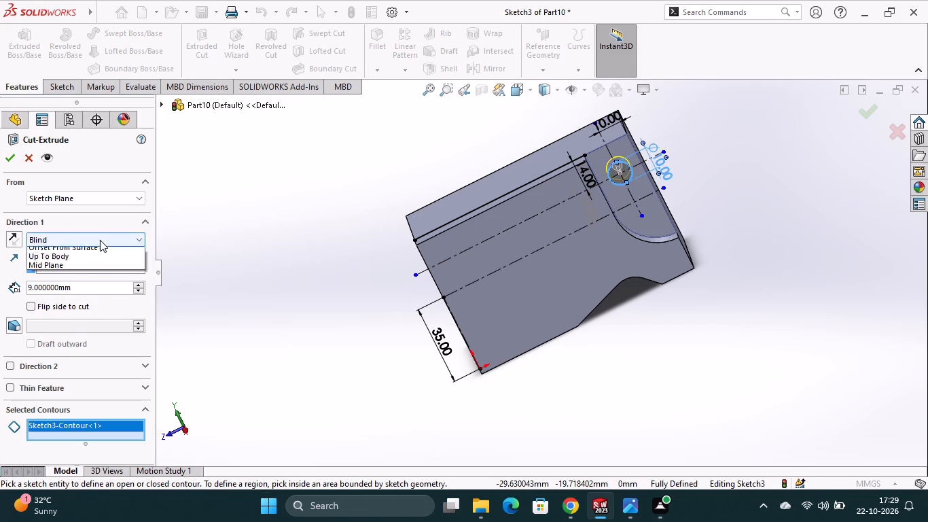
left_click(101, 260)
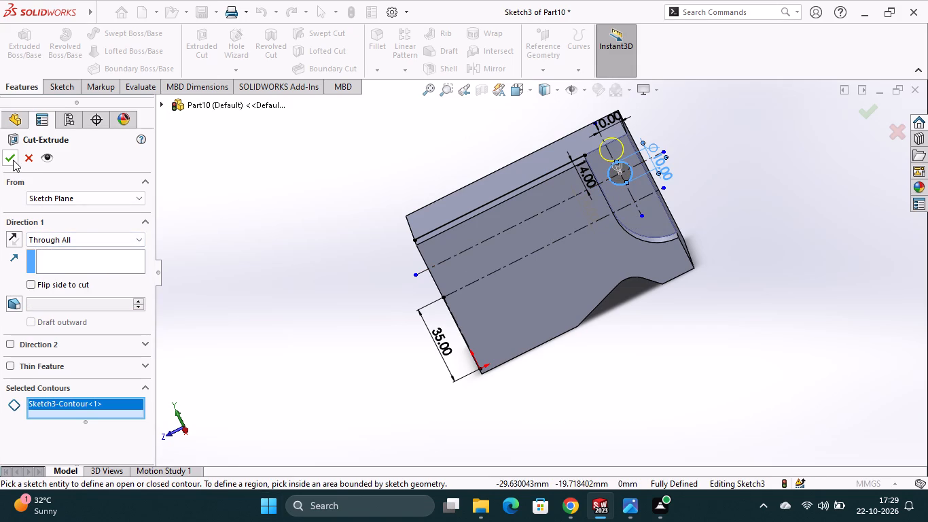
left_click(13, 160)
left_click(313, 347)
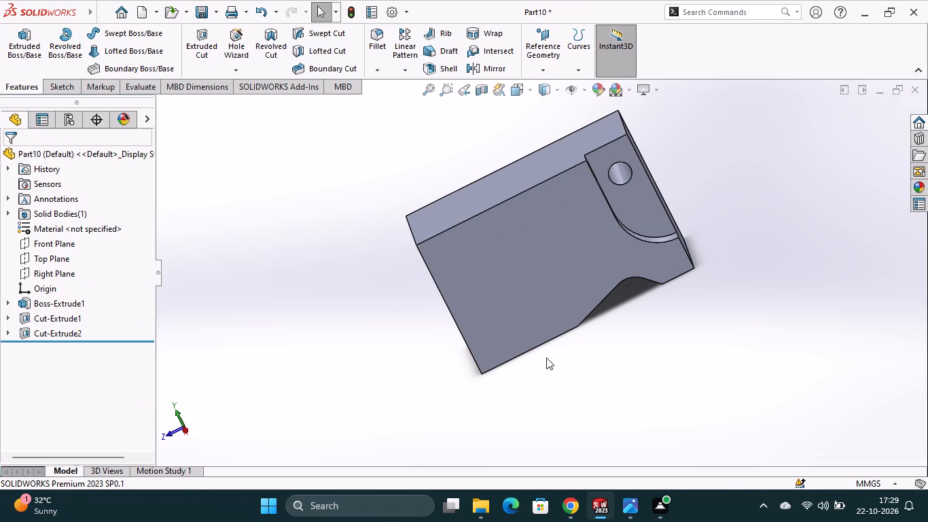
On the block's top face, sketch a corner rectangle about 12 mm wide from the recessed end's corner opposite the recess.
middle_click_drag(593, 347, 607, 341)
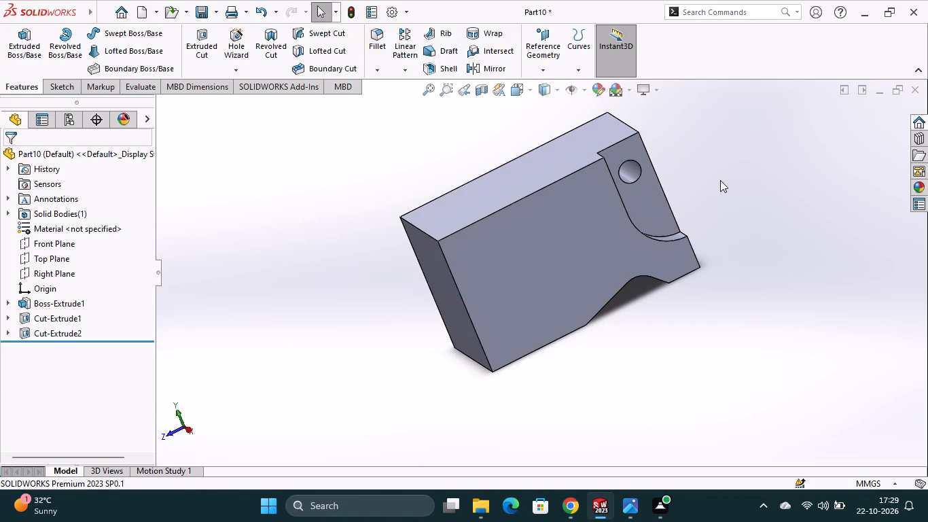
middle_click_drag(849, 232, 840, 282)
left_click(600, 144)
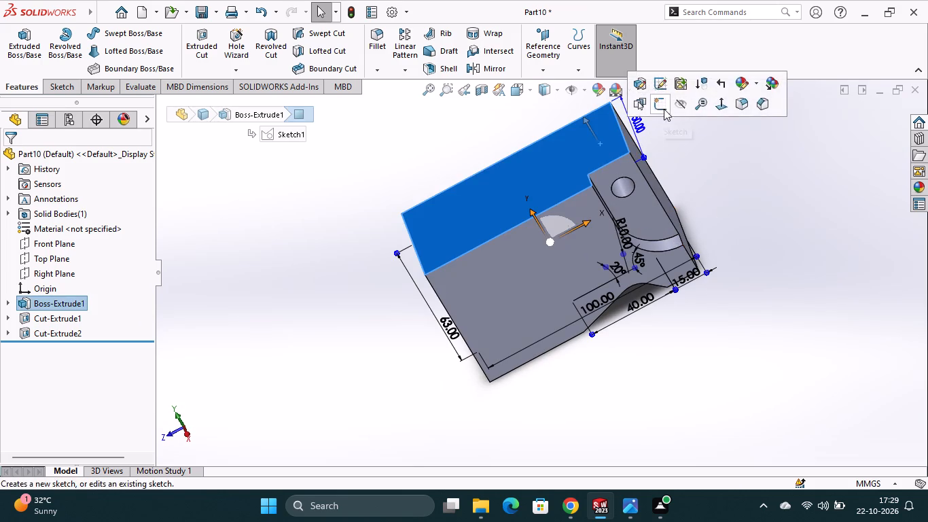
left_click(664, 107)
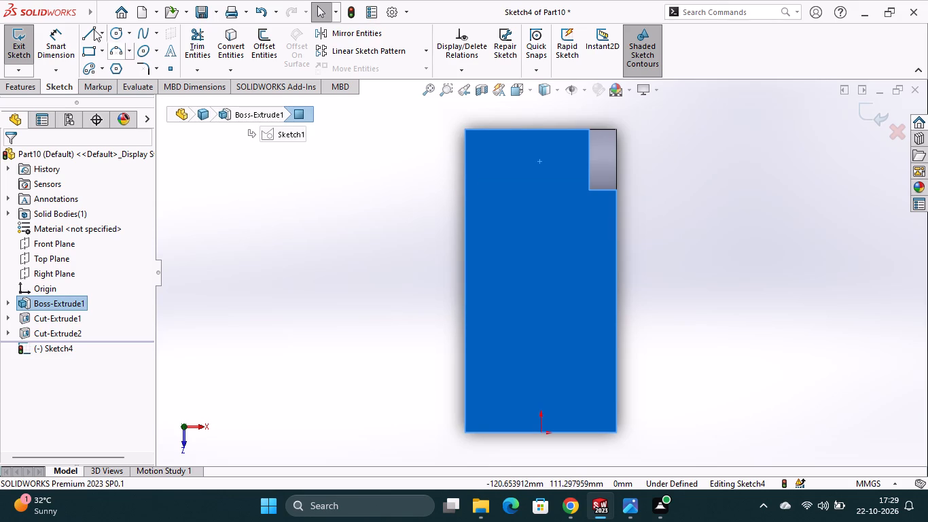
left_click(103, 50)
left_click(109, 72)
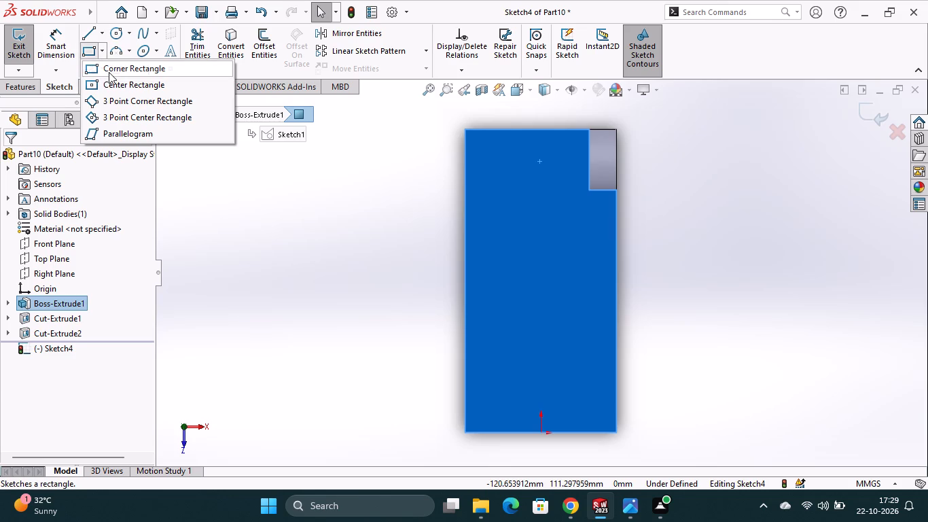
left_click(465, 129)
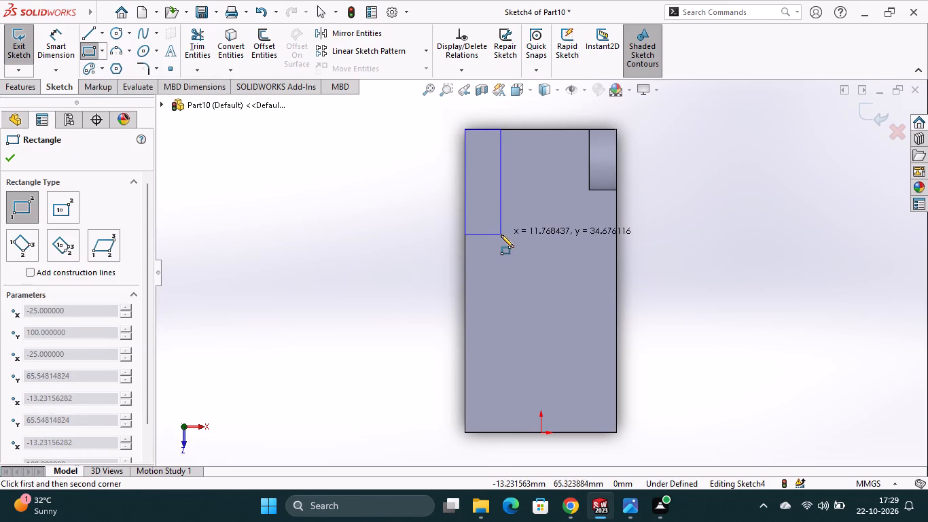
left_click(501, 239)
key("Escape")
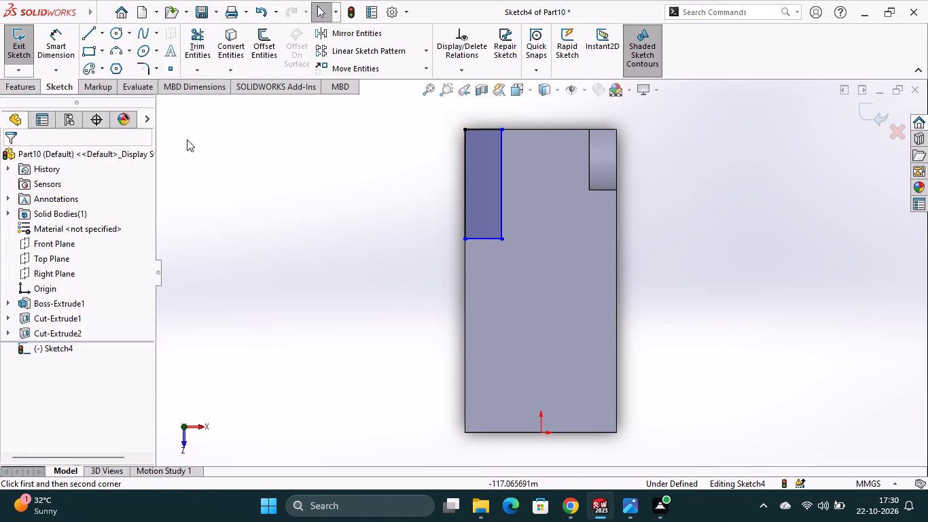
Dimension the rectangle 12 mm wide and 50 mm long.
left_click(56, 32)
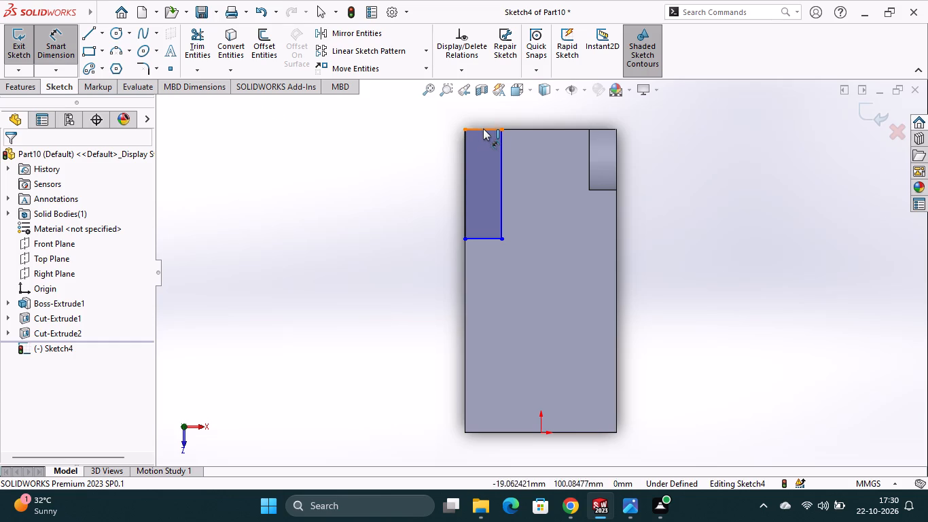
left_click(483, 128)
left_click(484, 117)
type("12")
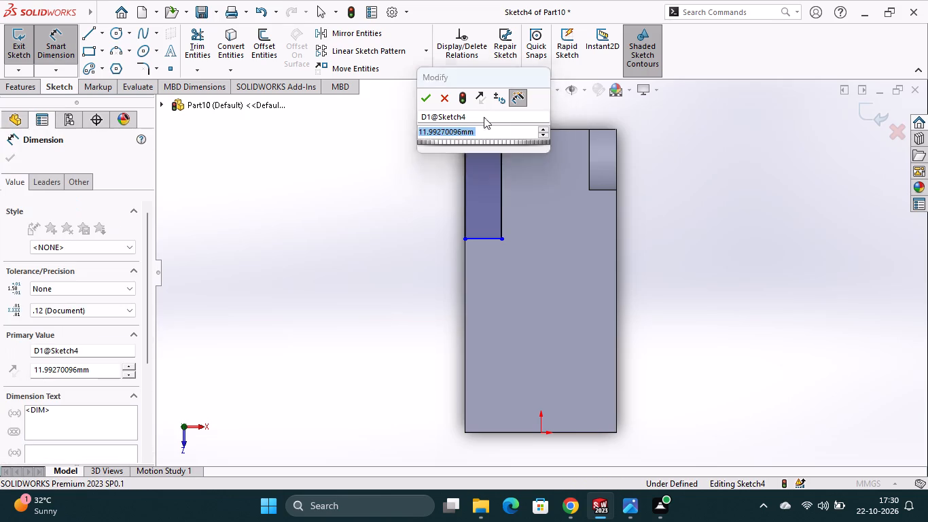
key("Return")
left_click(464, 202)
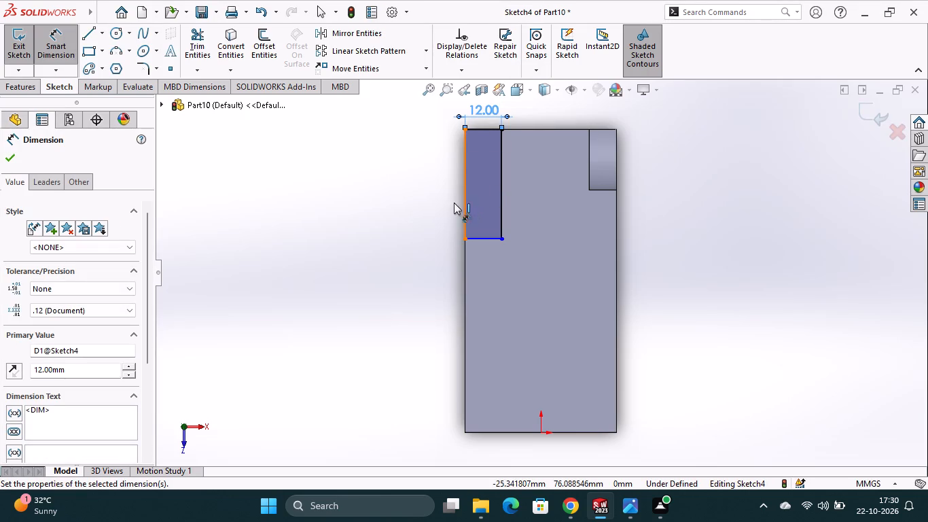
left_click(445, 210)
type("50")
key("Return")
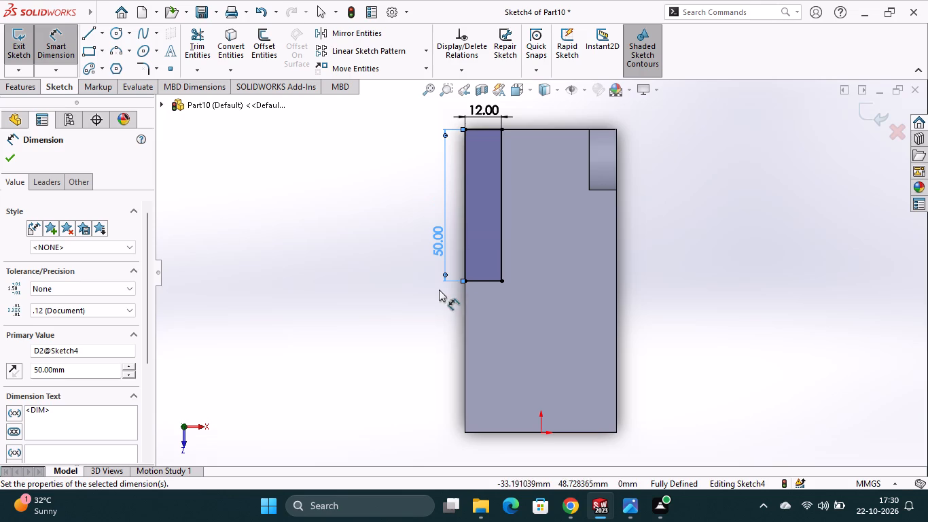
left_click(8, 156)
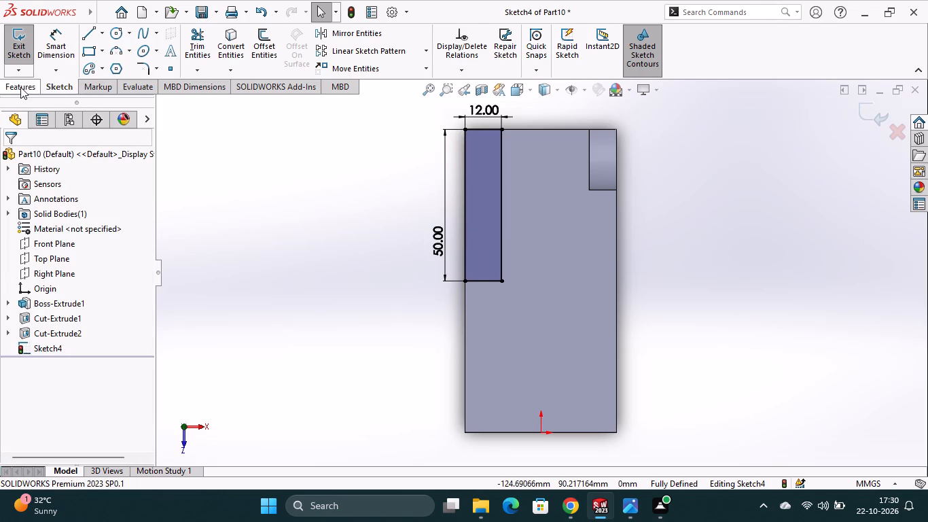
Extrude-cut the 12 by 50 mm rectangle Through All down the block.
left_click(20, 87)
left_click(202, 62)
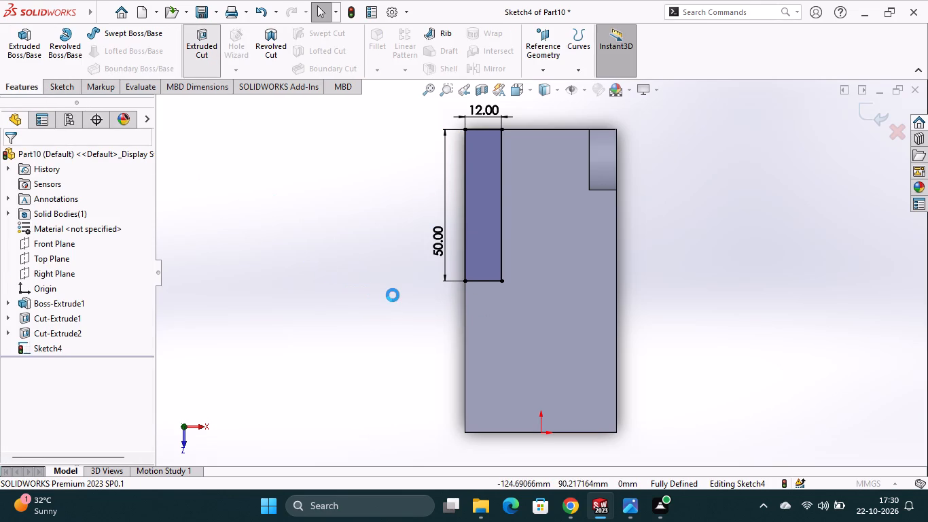
middle_click_drag(734, 283, 680, 307)
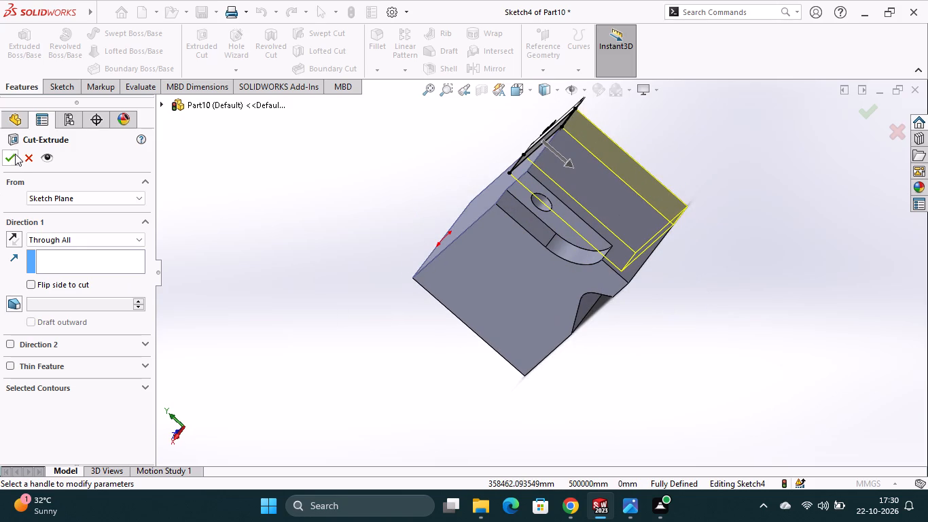
left_click(15, 154)
left_click(326, 173)
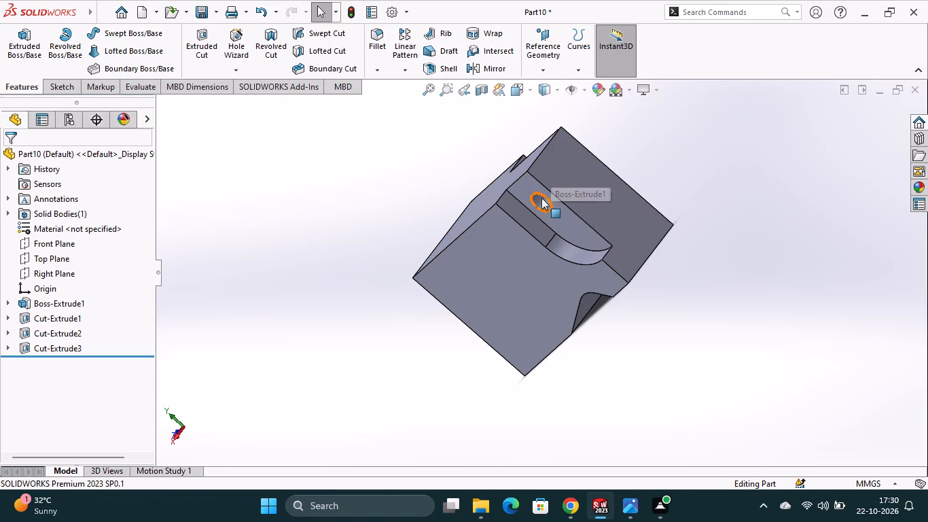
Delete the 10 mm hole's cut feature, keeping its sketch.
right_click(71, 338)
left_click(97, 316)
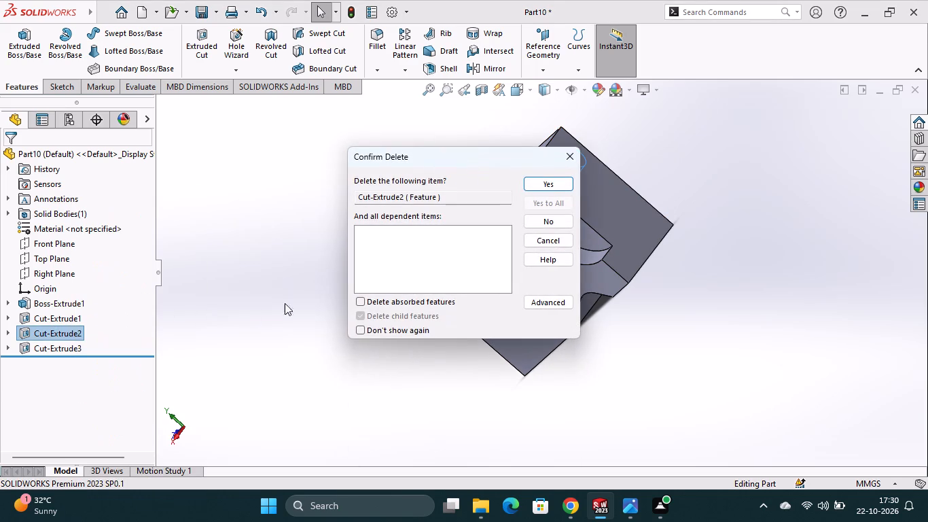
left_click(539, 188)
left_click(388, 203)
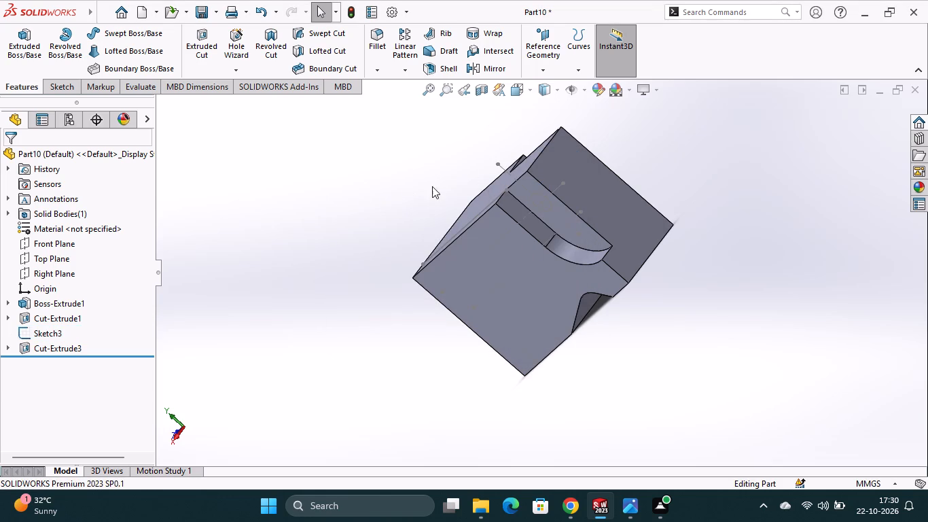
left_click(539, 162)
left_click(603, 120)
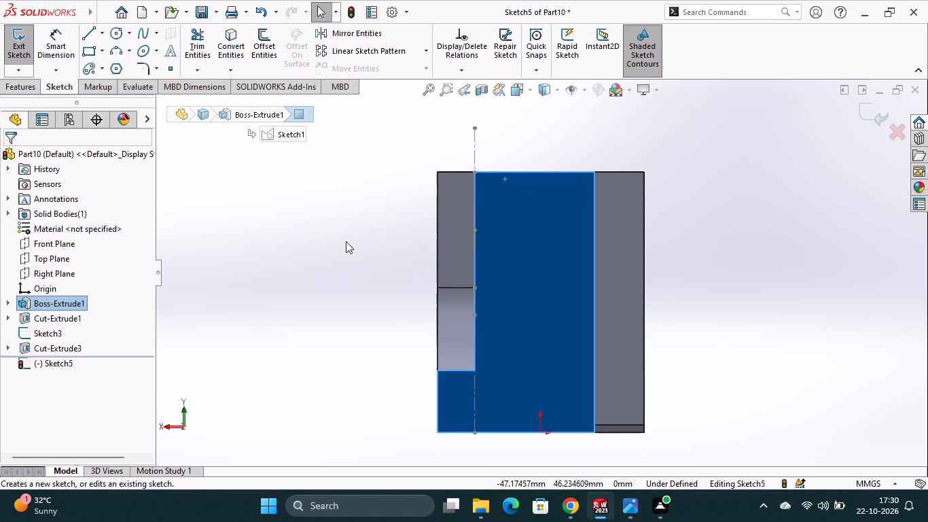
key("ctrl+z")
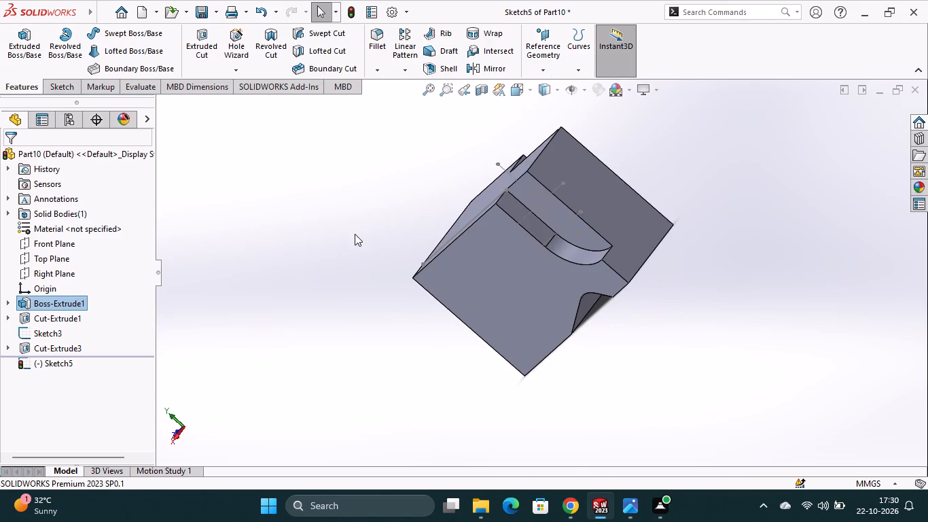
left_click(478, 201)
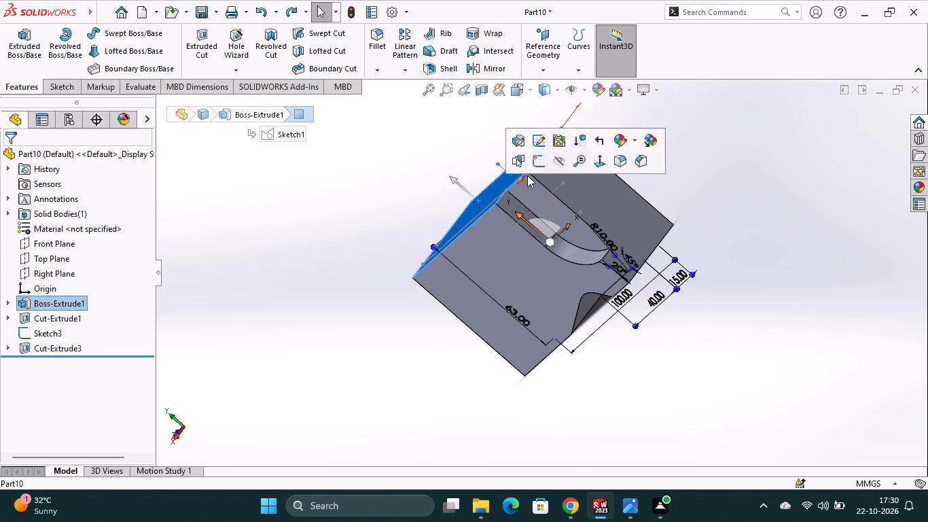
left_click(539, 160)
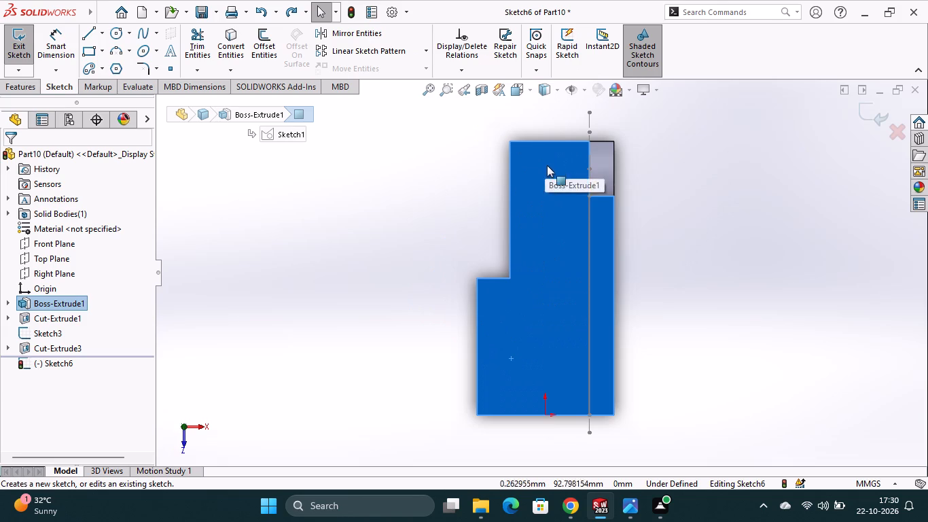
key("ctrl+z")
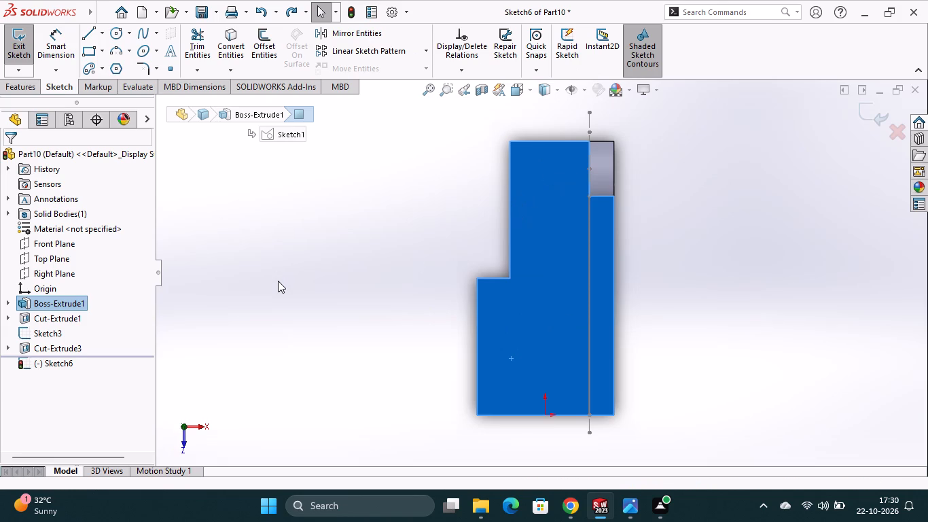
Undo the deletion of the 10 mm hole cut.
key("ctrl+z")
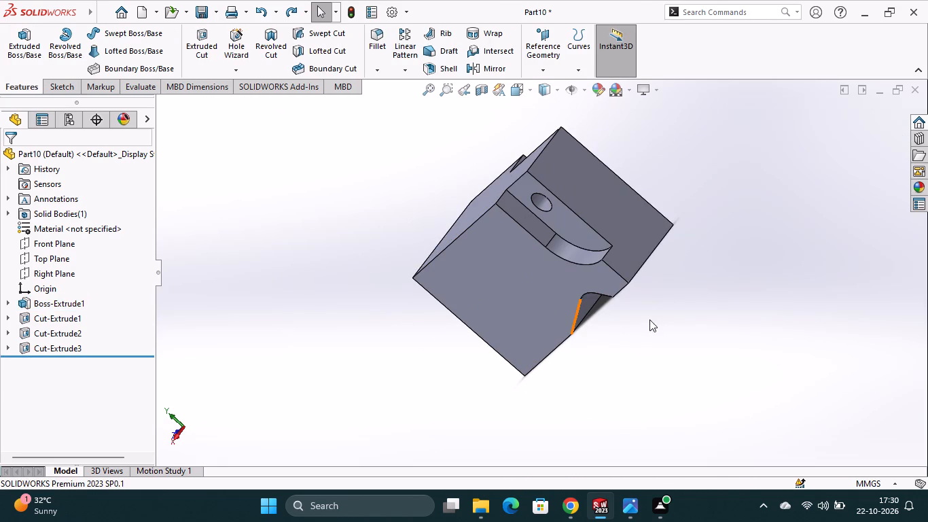
On the block's top face, sketch a construction-line outline about 38 by 41 mm around the end containing the corner recess.
middle_click_drag(649, 319, 694, 369)
left_click(539, 209)
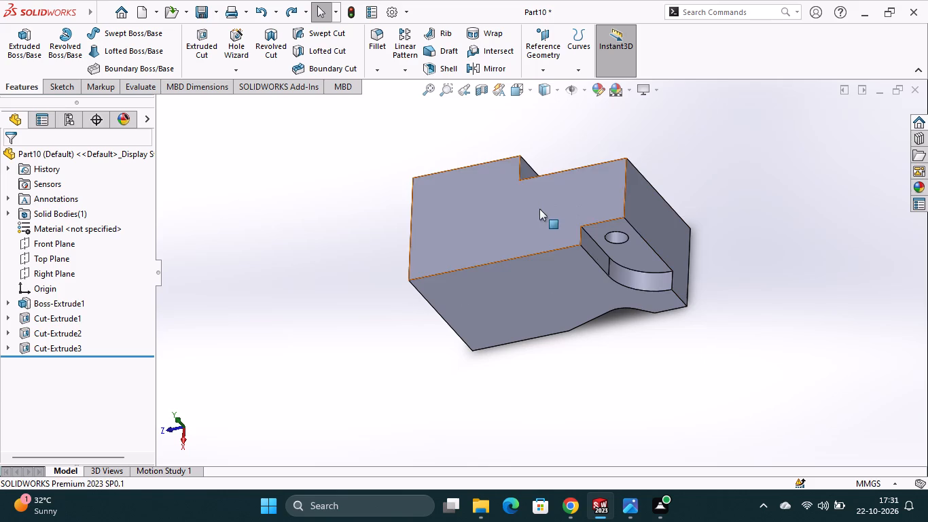
left_click(600, 167)
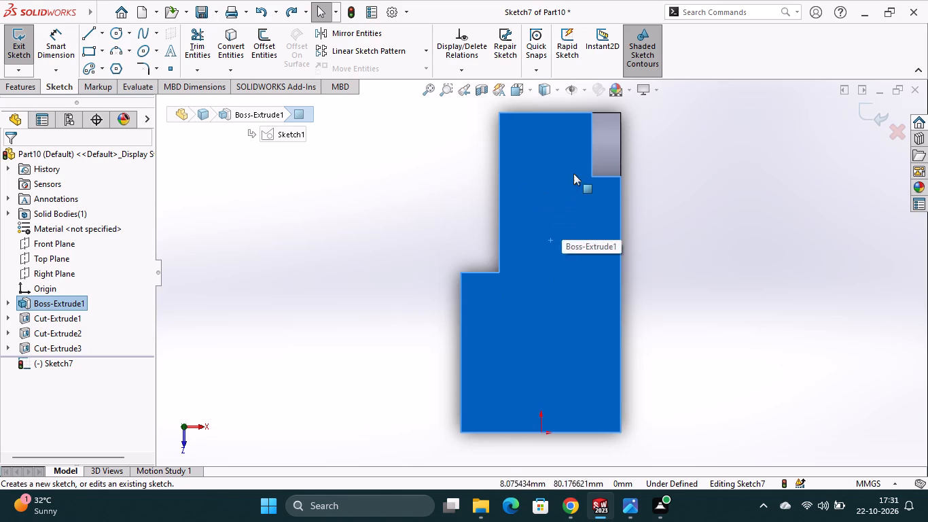
left_click(110, 31)
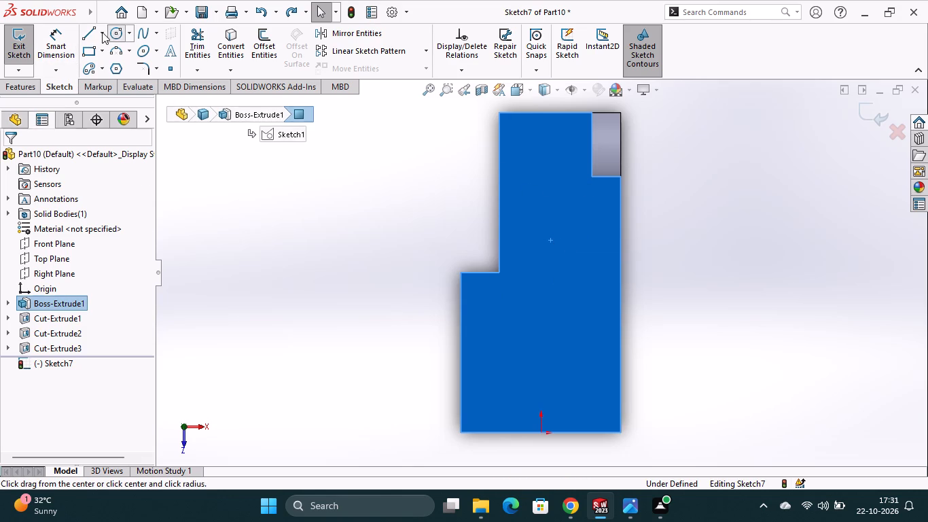
left_click(104, 35)
left_click(107, 67)
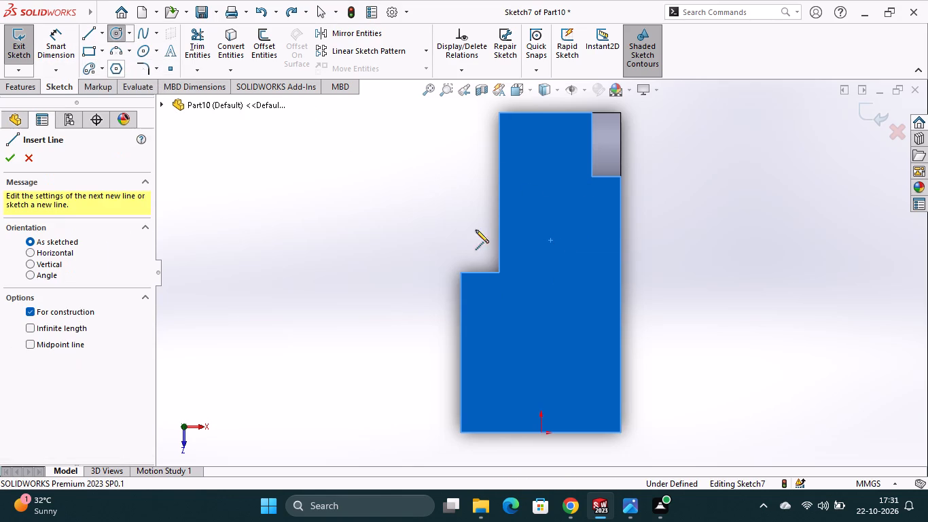
left_click(500, 111)
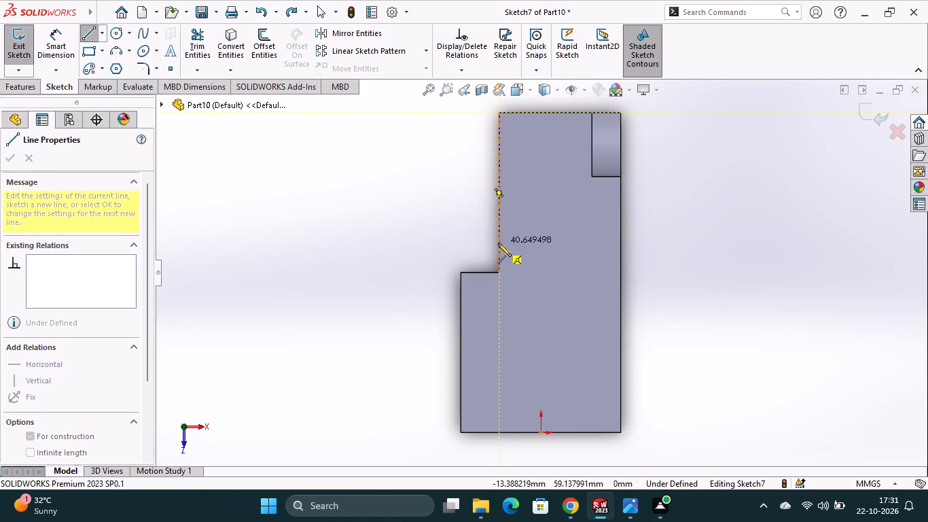
left_click(498, 243)
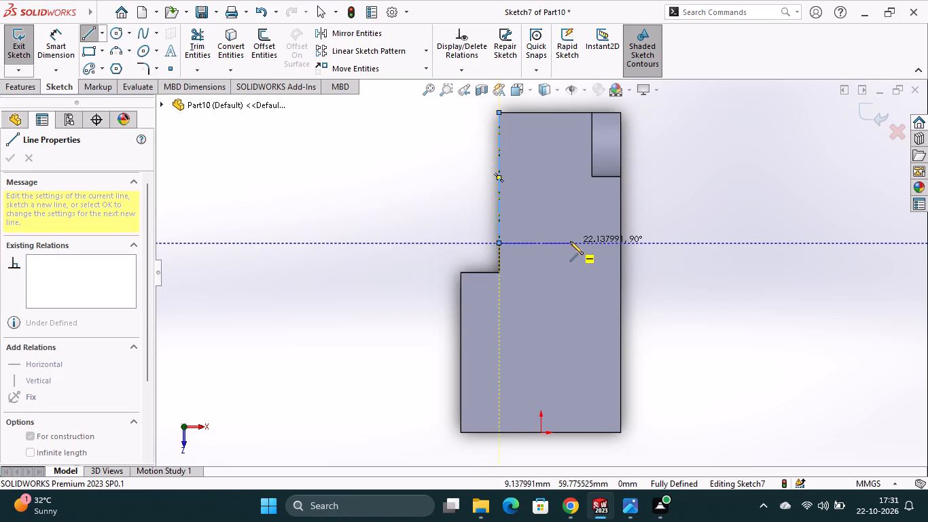
left_click(620, 243)
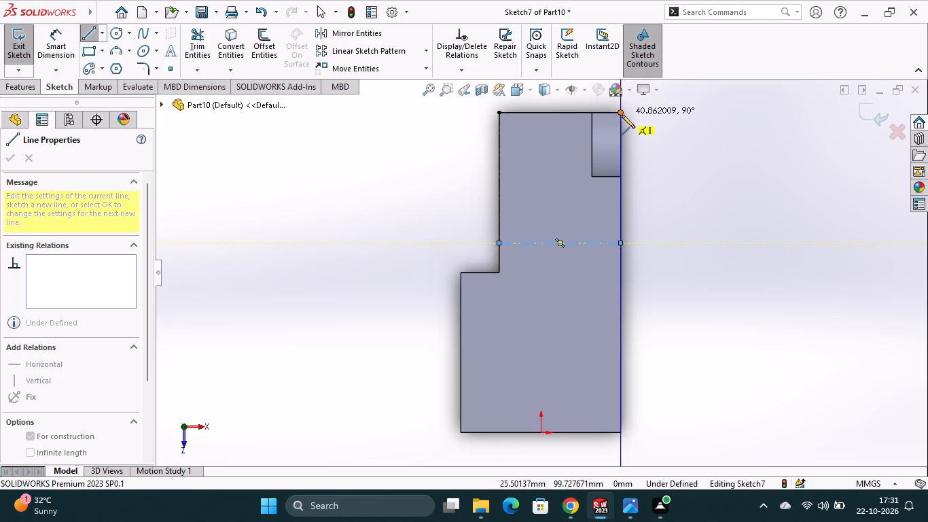
left_click(622, 111)
left_click(499, 112)
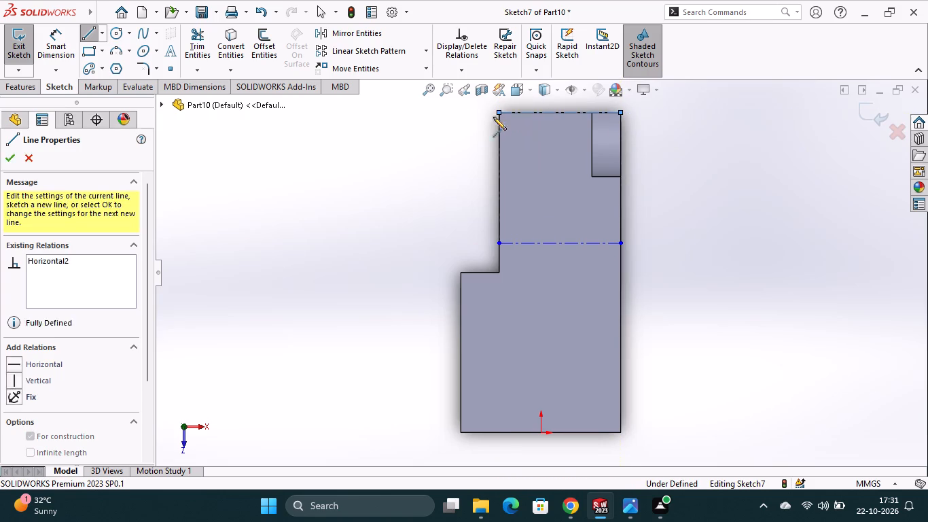
key("Escape")
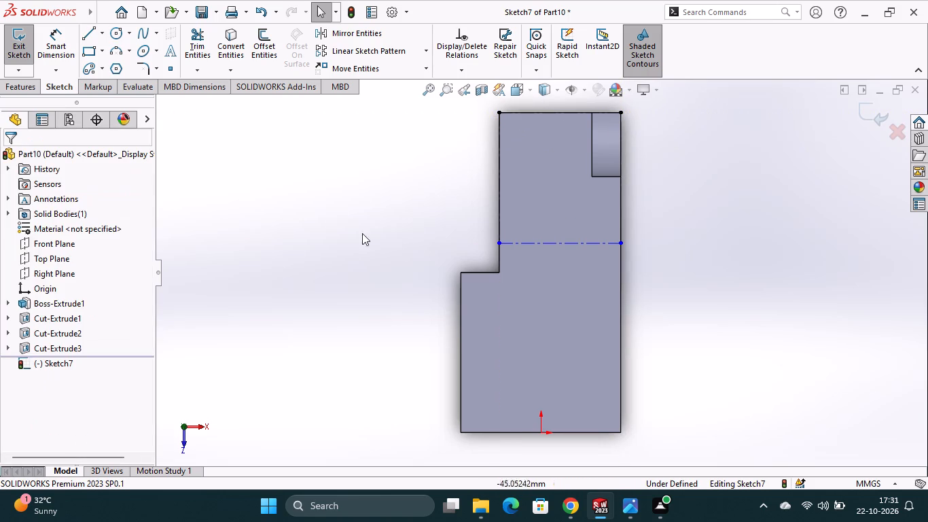
Dimension the outline's construction line along the stepped side to 40 mm.
left_click(60, 43)
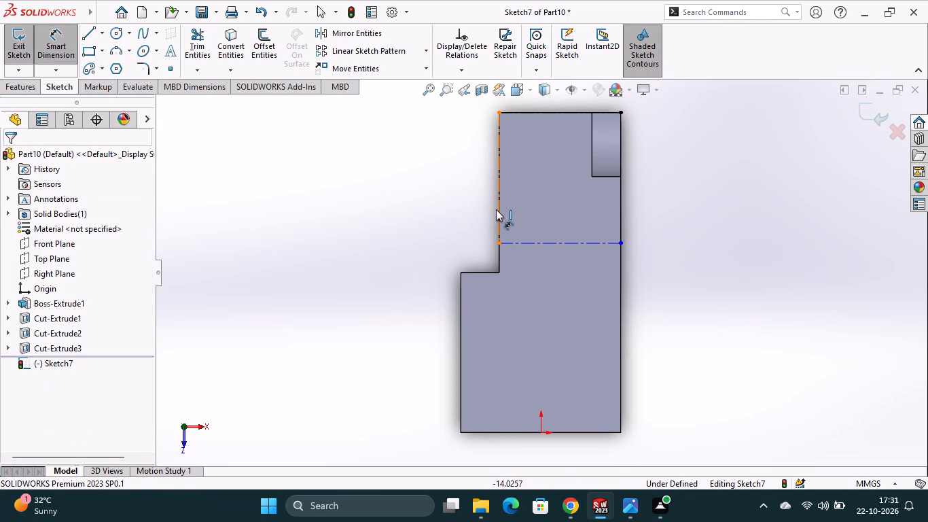
left_click(498, 208)
left_click(471, 209)
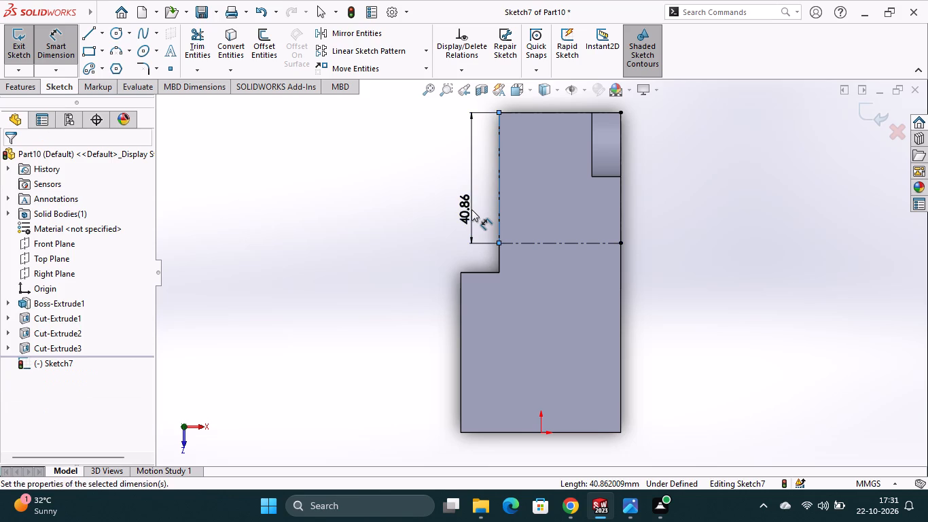
key("4")
key("0")
key("Return")
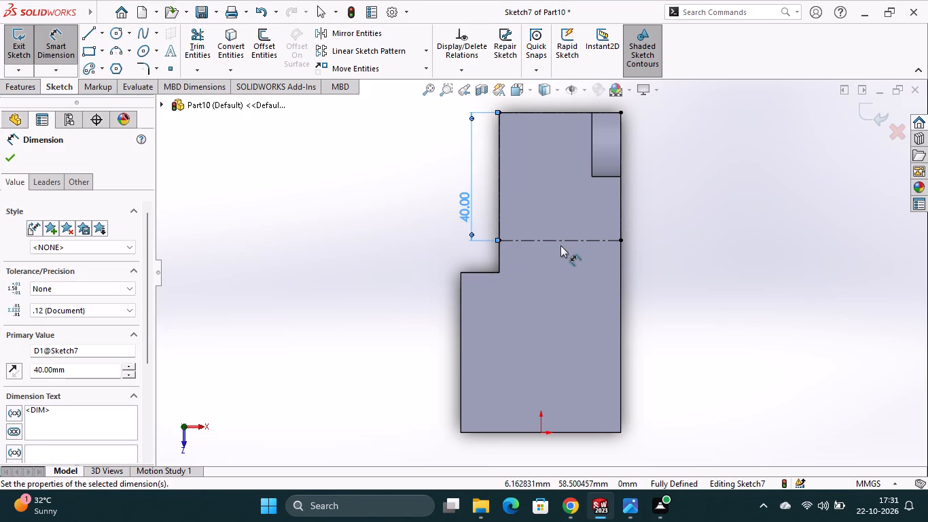
Draw a 38 by 40 mm corner rectangle over the construction outline.
left_click(100, 52)
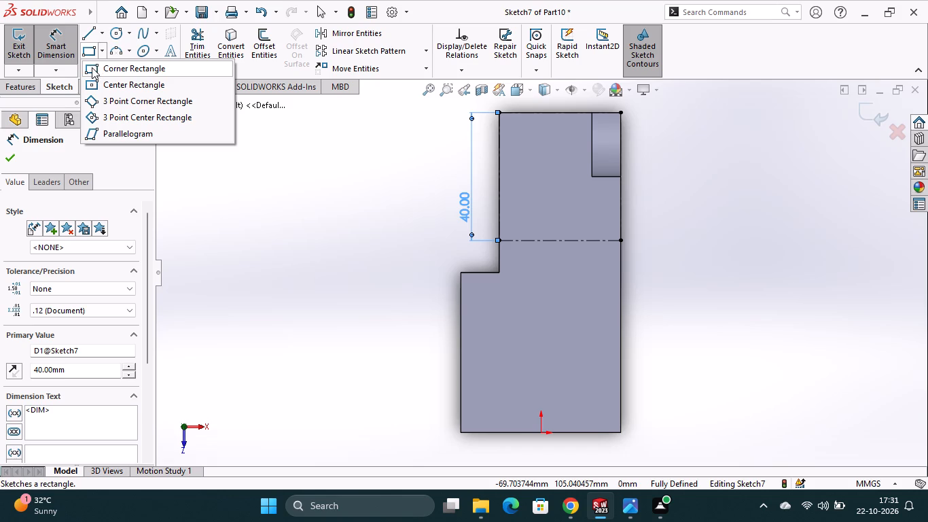
left_click(91, 67)
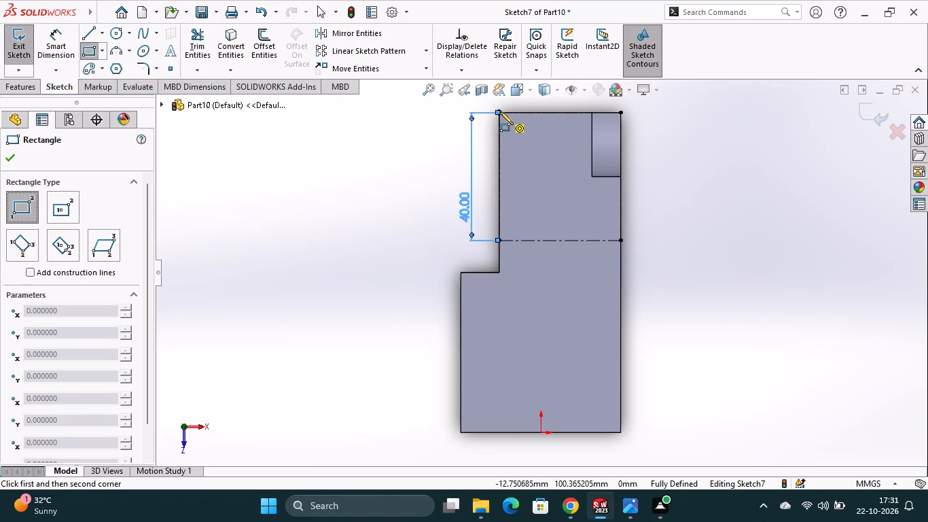
left_click(500, 111)
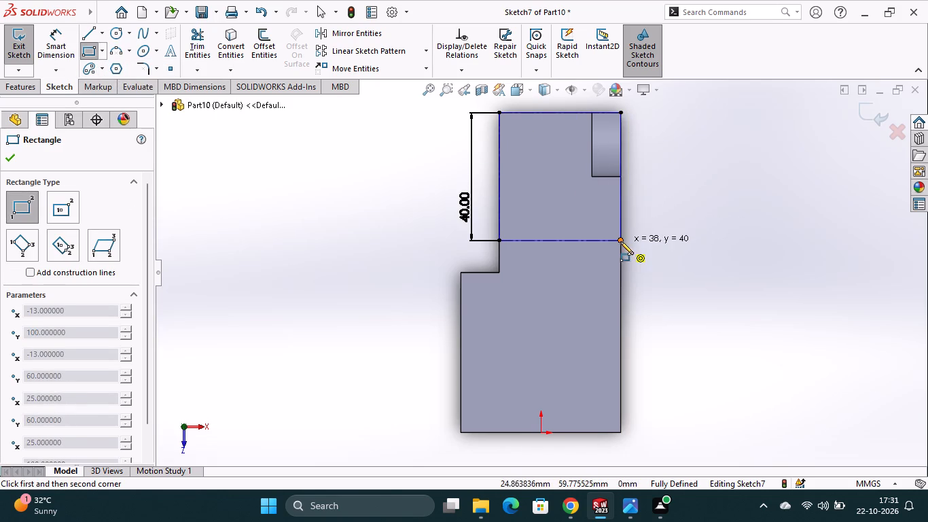
left_click(620, 241)
key("Escape")
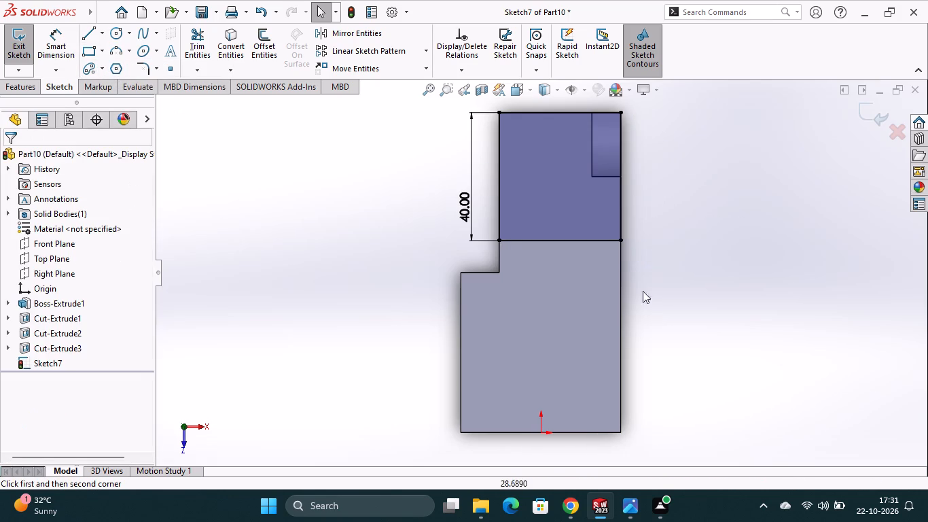
Extrude-cut the 38 by 40 mm rectangle Blind to a depth of 15 mm.
left_click(24, 91)
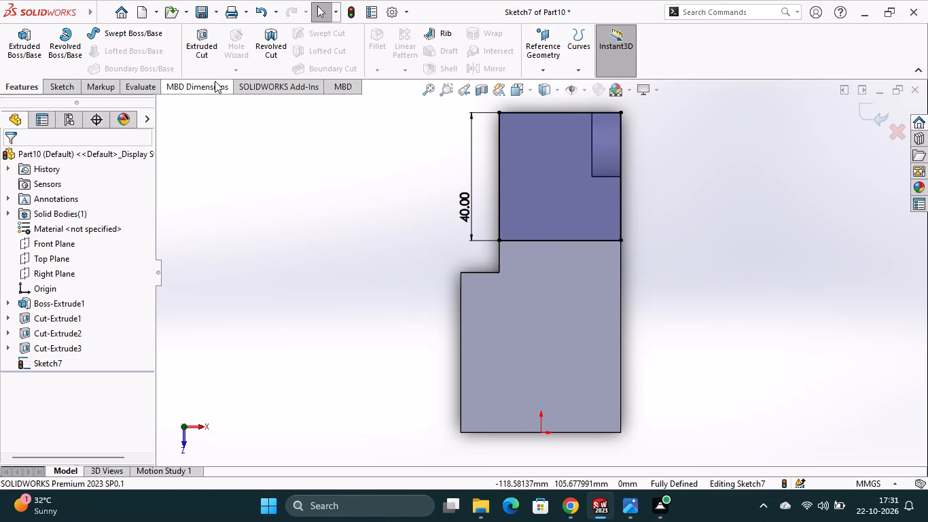
left_click(208, 68)
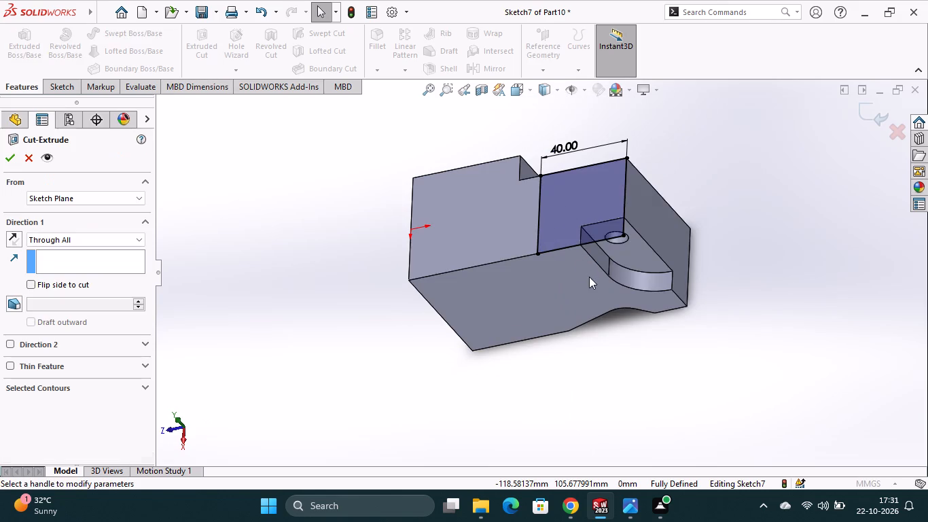
left_click(88, 243)
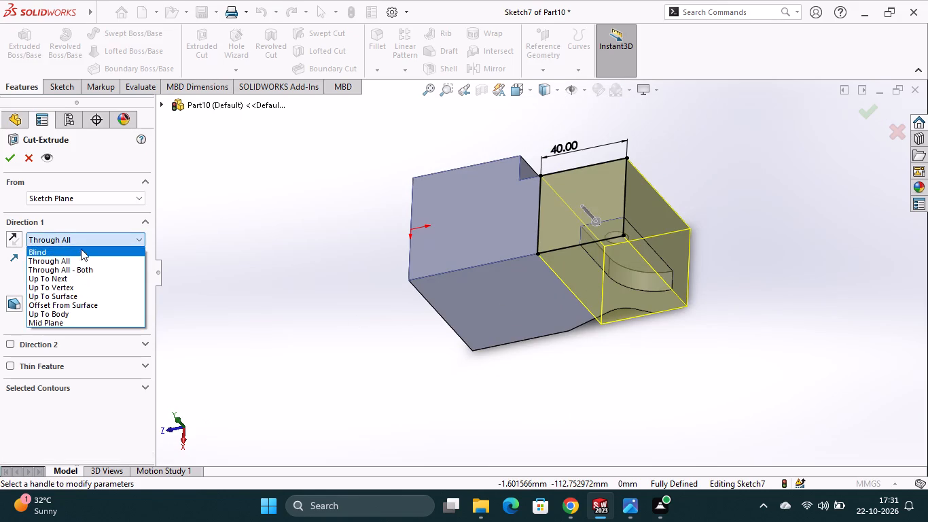
left_click(79, 251)
type("15")
key("Return")
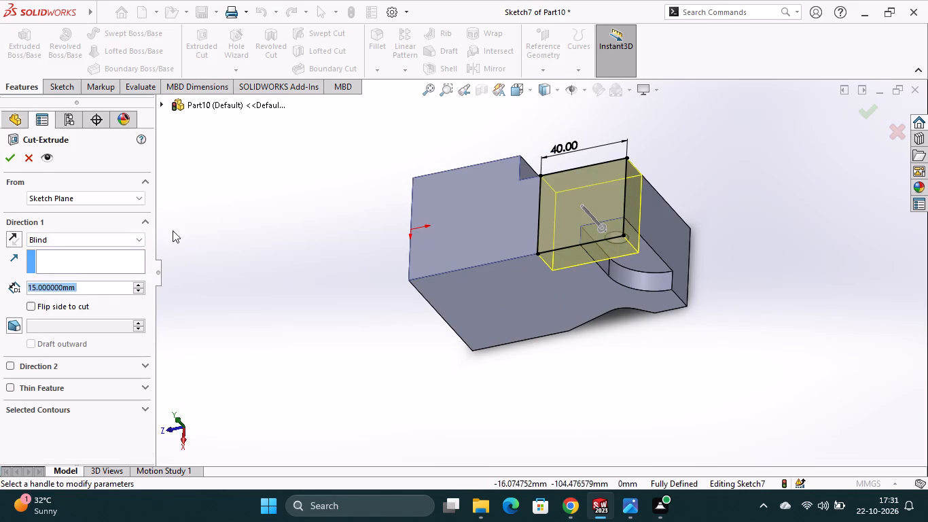
left_click(10, 154)
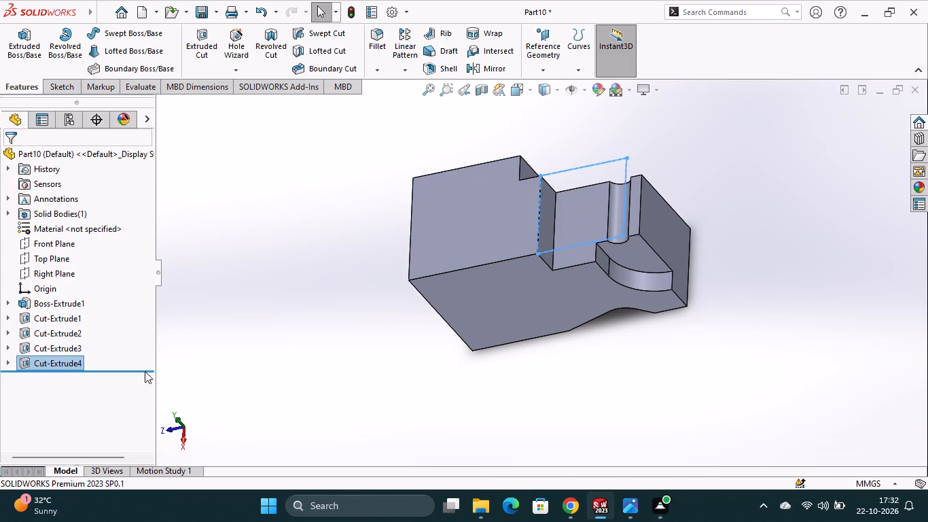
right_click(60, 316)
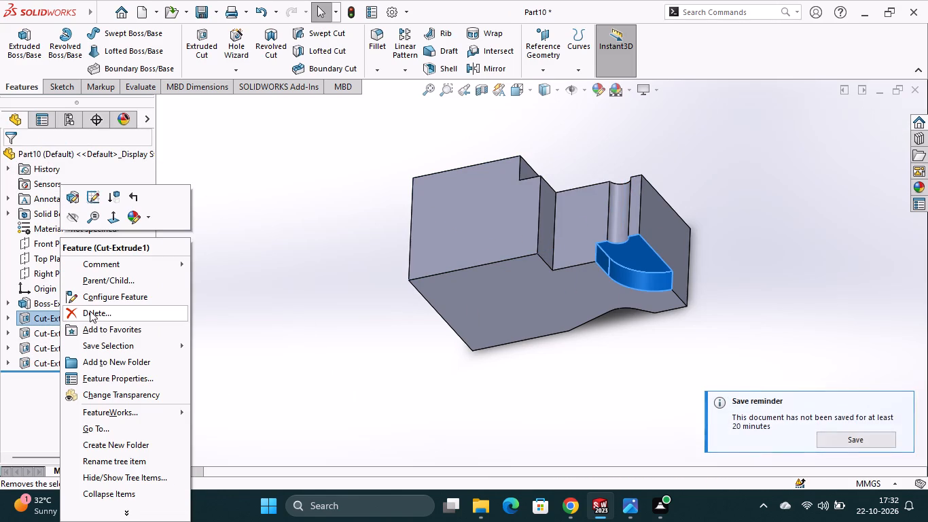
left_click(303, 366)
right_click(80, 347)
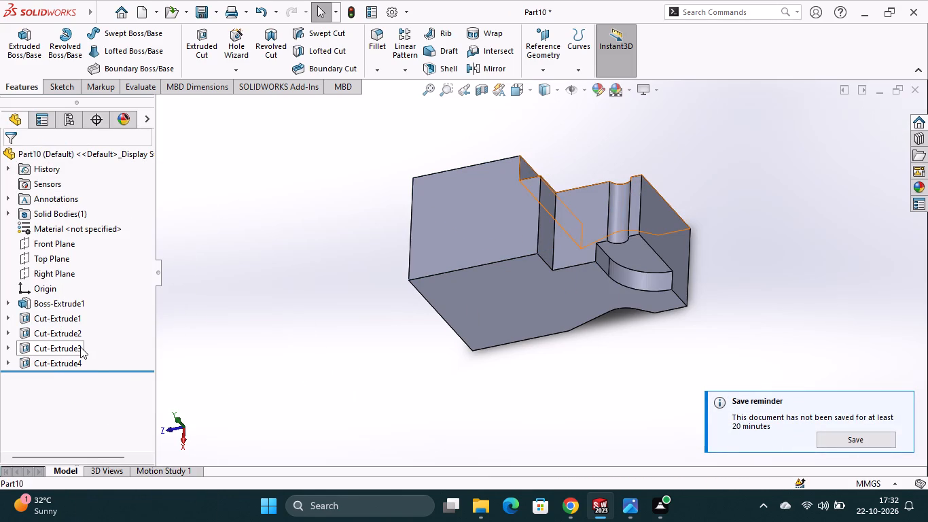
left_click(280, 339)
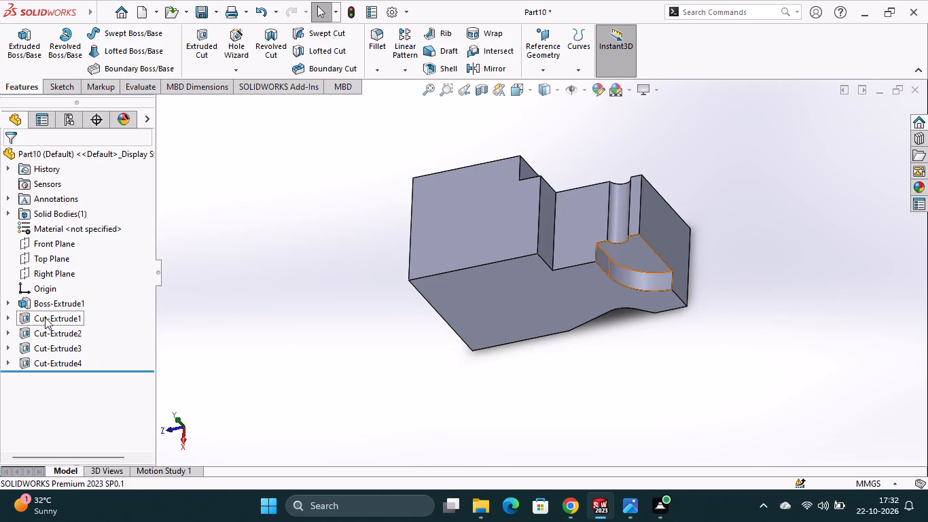
Delete the 10 mm hole's cut feature, keeping its sketch.
left_click(50, 334)
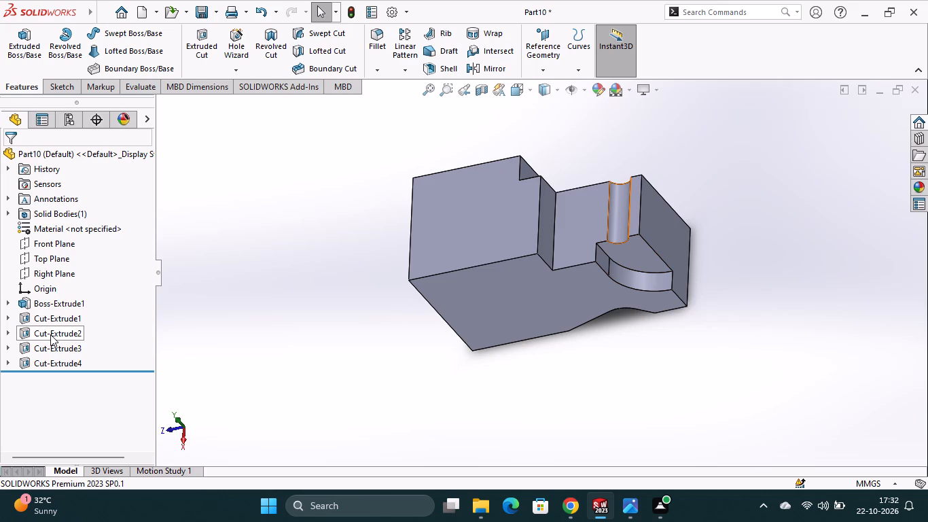
right_click(51, 334)
left_click(75, 317)
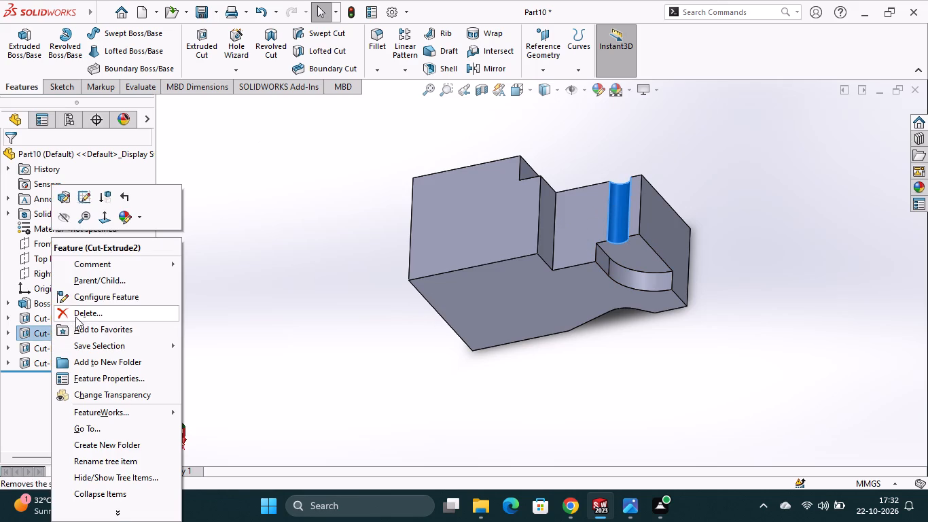
left_click(551, 184)
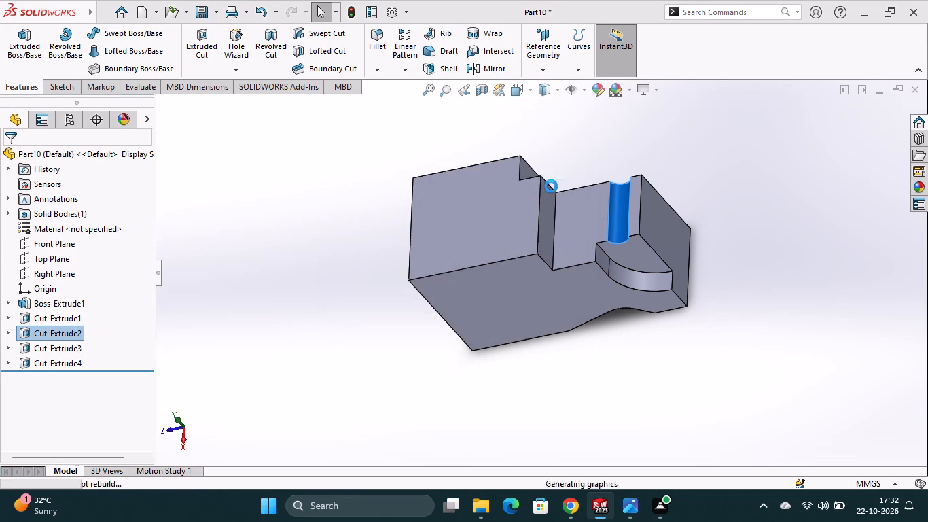
left_click(656, 370)
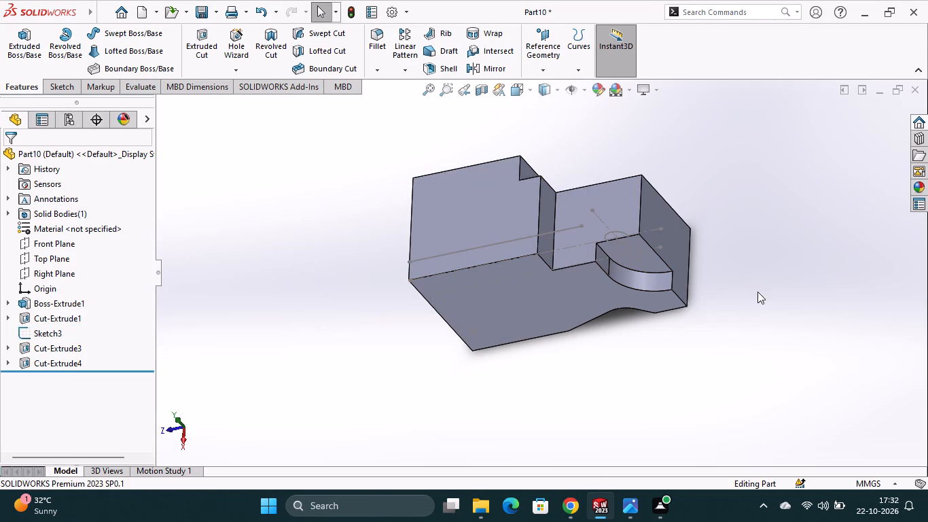
Edit the leftover hole sketch and delete its 10 mm circle, keeping the construction centerlines.
middle_click_drag(757, 291, 770, 234)
scroll(770, 232, "up", 1)
key("Escape")
key("Escape")
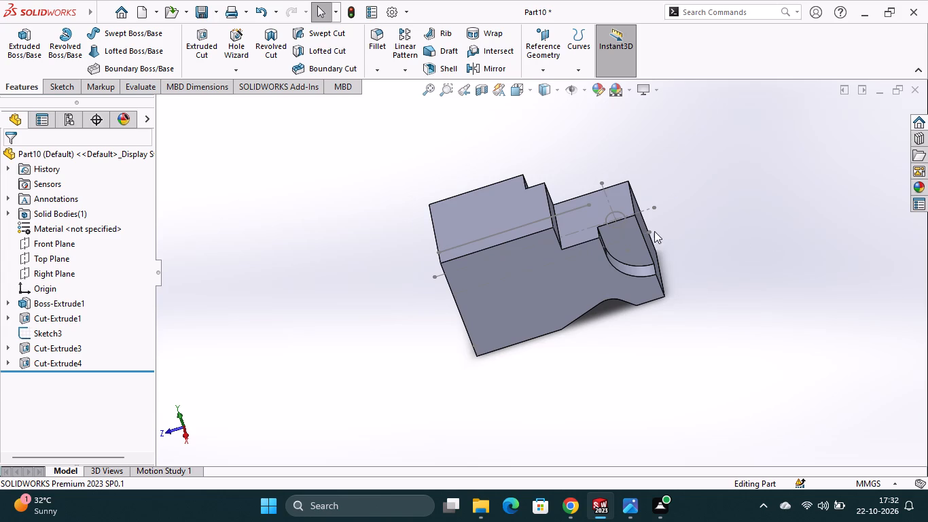
left_click(577, 279)
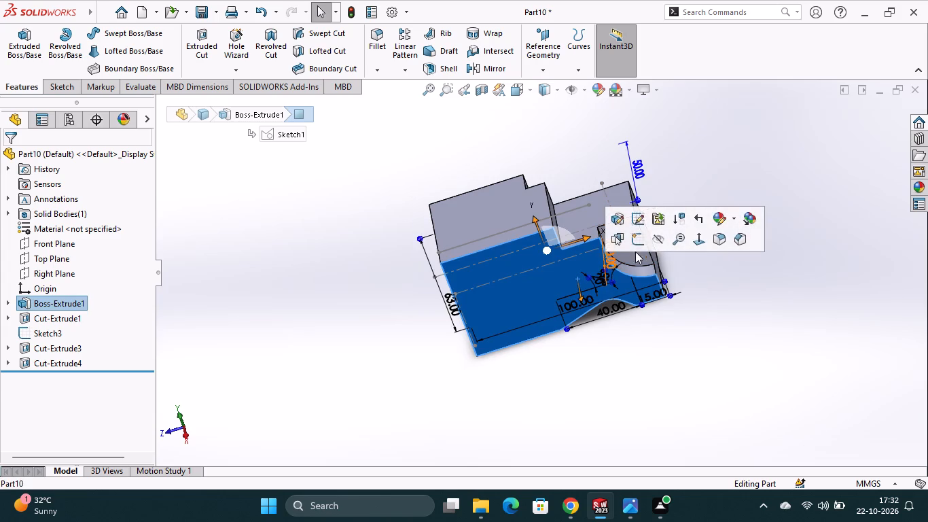
left_click(704, 349)
left_click(625, 241)
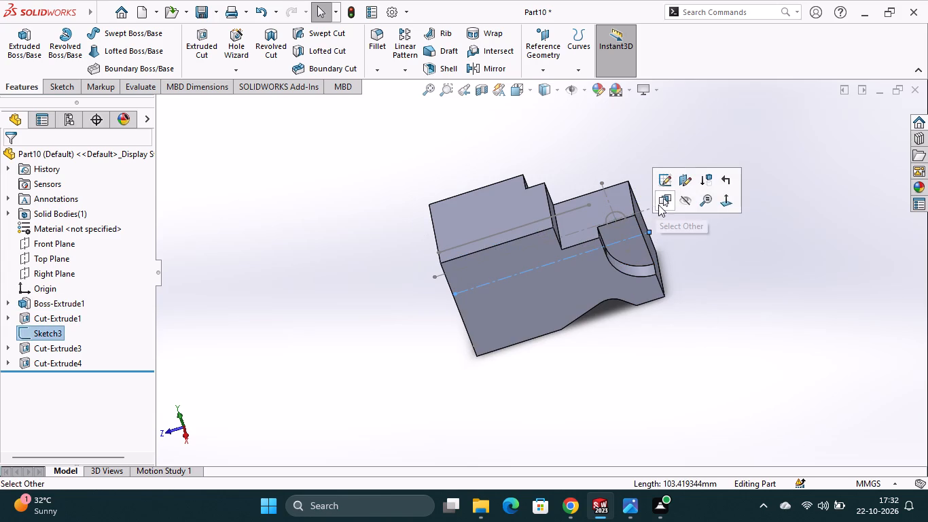
left_click(665, 181)
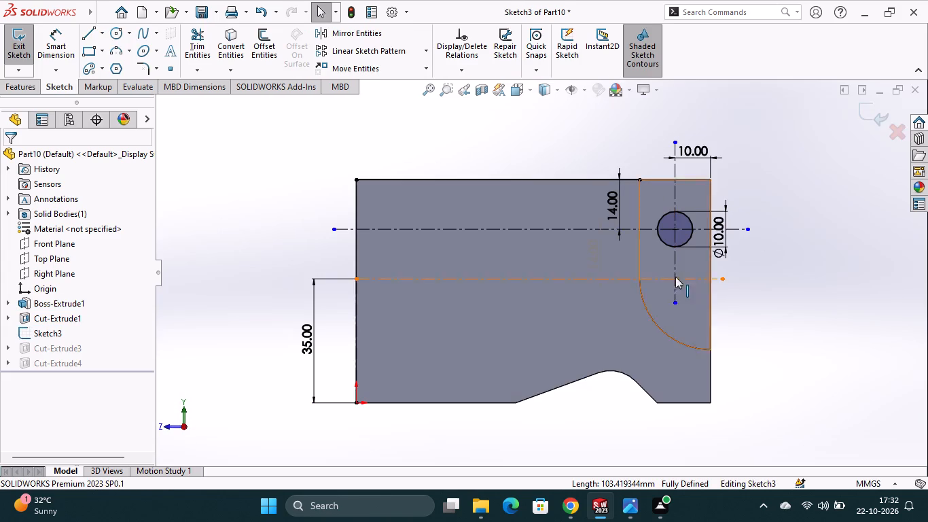
right_click(685, 238)
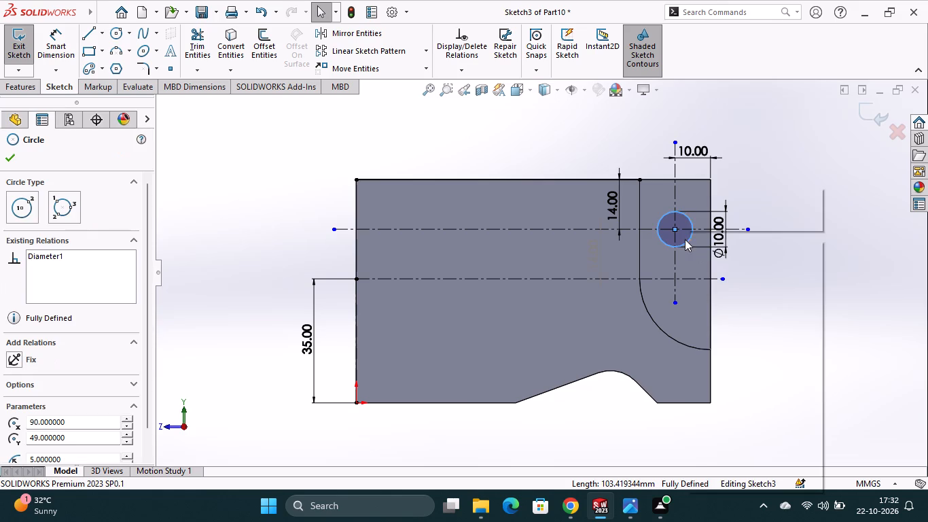
left_click(722, 426)
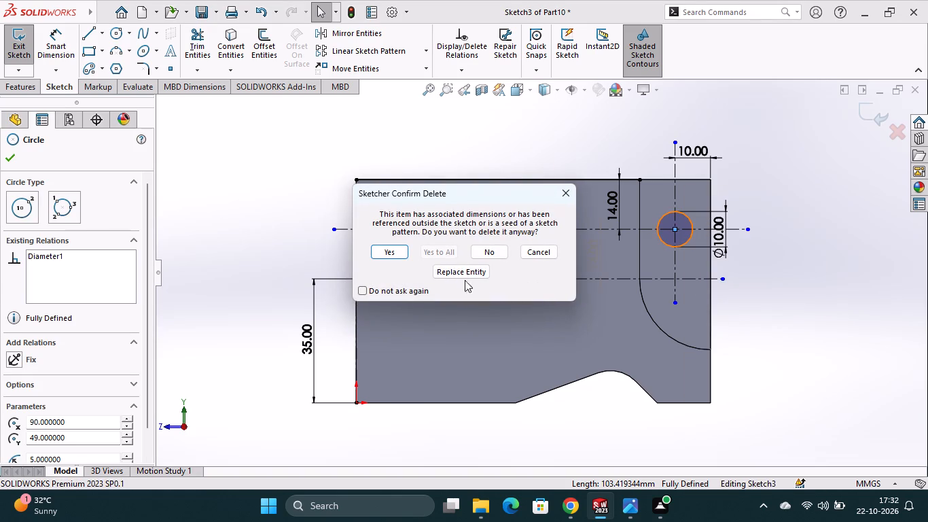
left_click(389, 253)
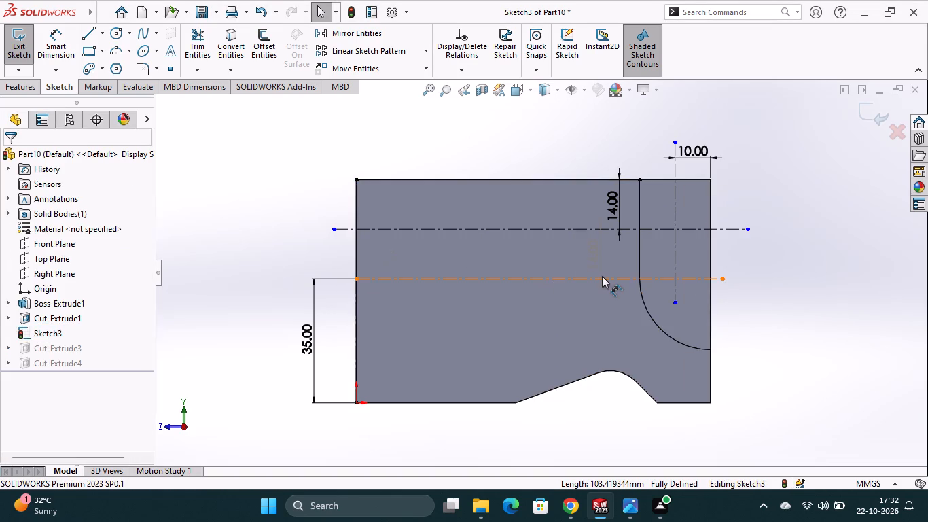
Draw a circle centred where the 35 mm and 10 mm construction centerlines cross and set its diameter to 10 mm.
left_click(115, 34)
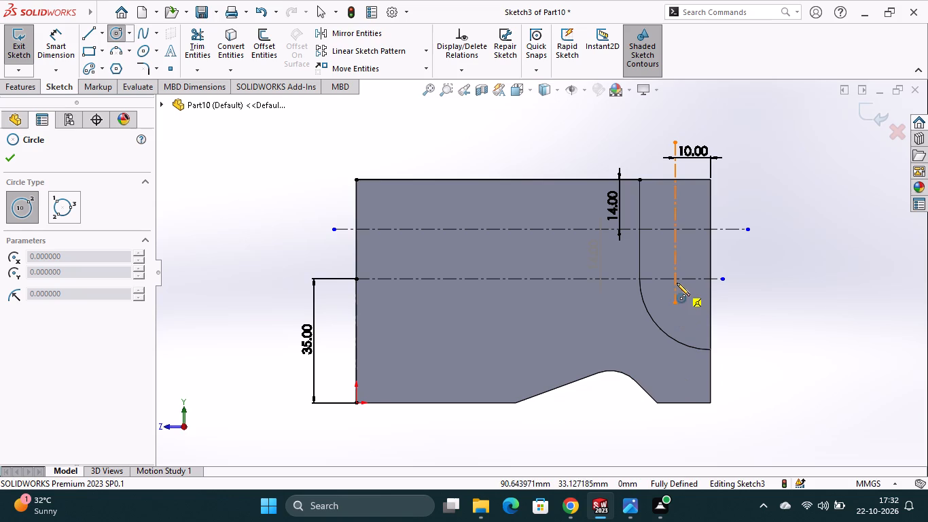
left_click(676, 278)
left_click(691, 302)
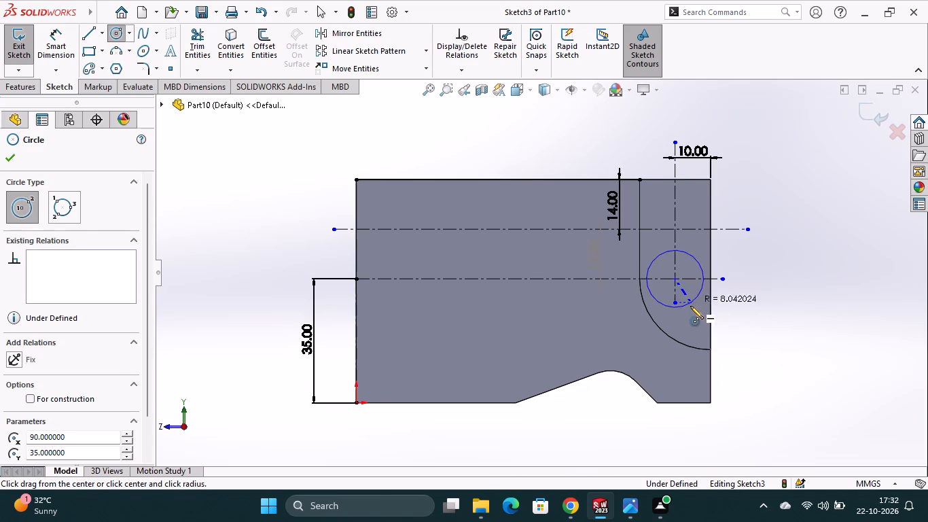
key("Escape")
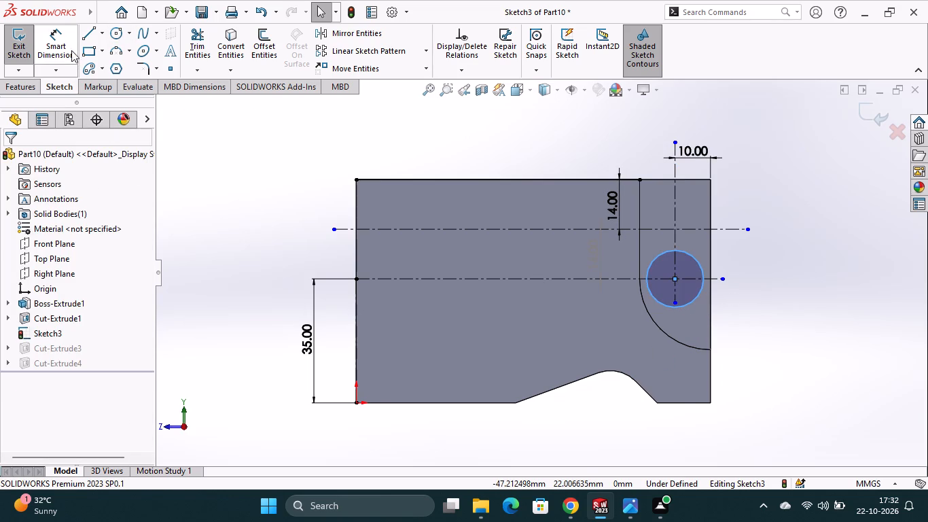
left_click(64, 42)
left_click(690, 252)
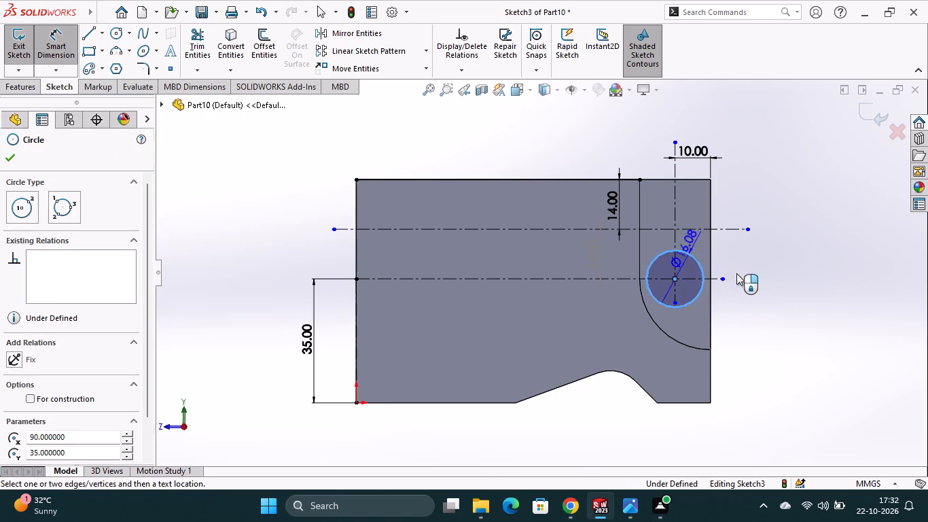
left_click(737, 274)
type("10")
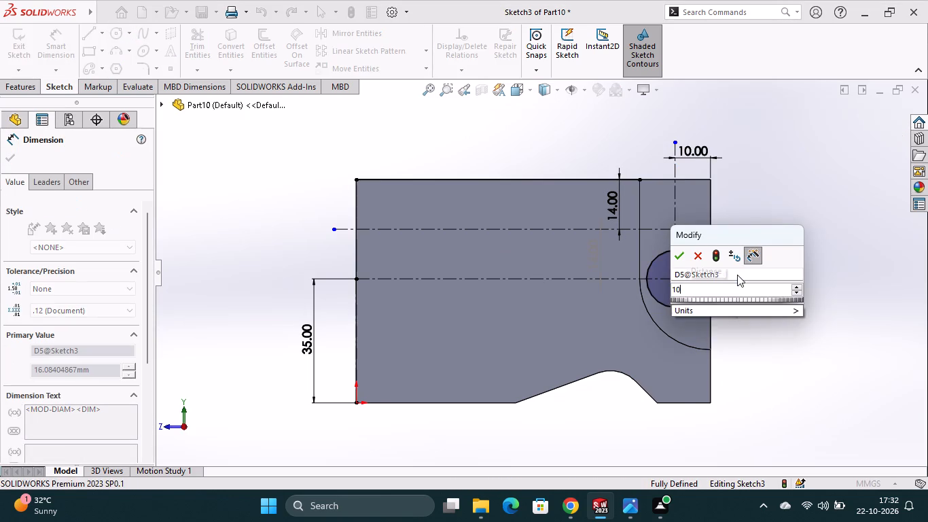
key("Return")
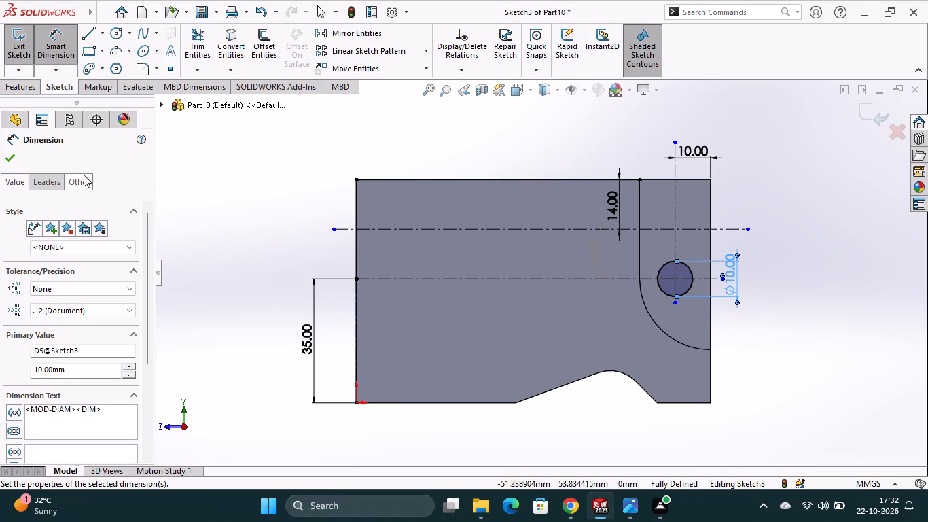
left_click(5, 156)
Extrude-cut the 10 mm circle's region Through All to make the hole in the recessed end.
left_click(12, 90)
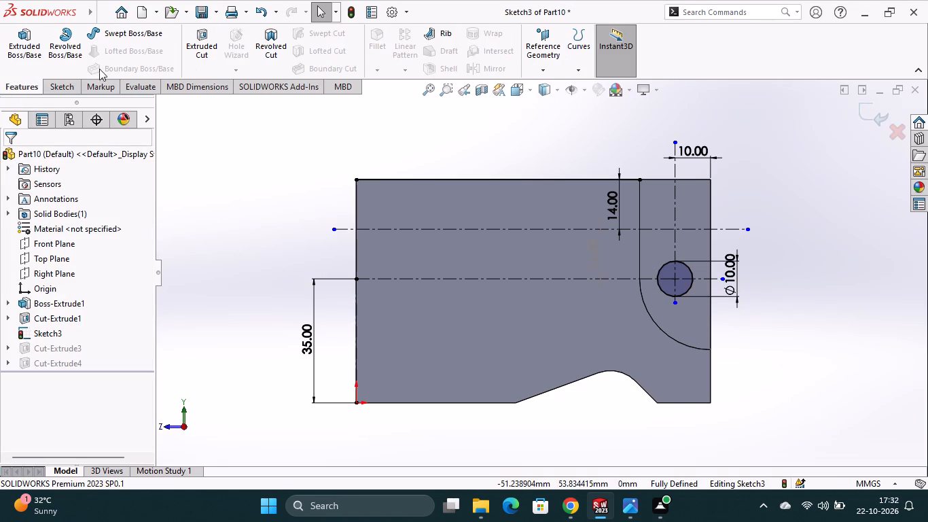
left_click(201, 61)
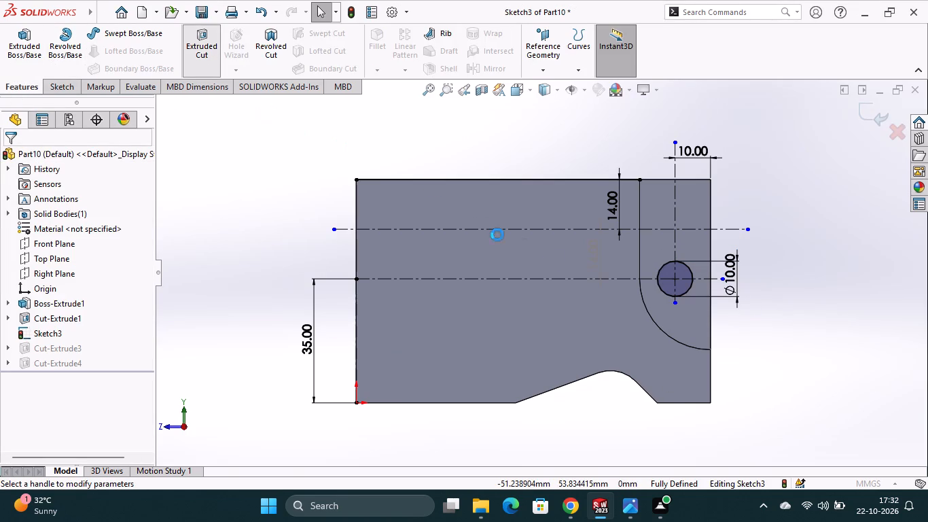
middle_click_drag(764, 332, 723, 381)
left_click(614, 317)
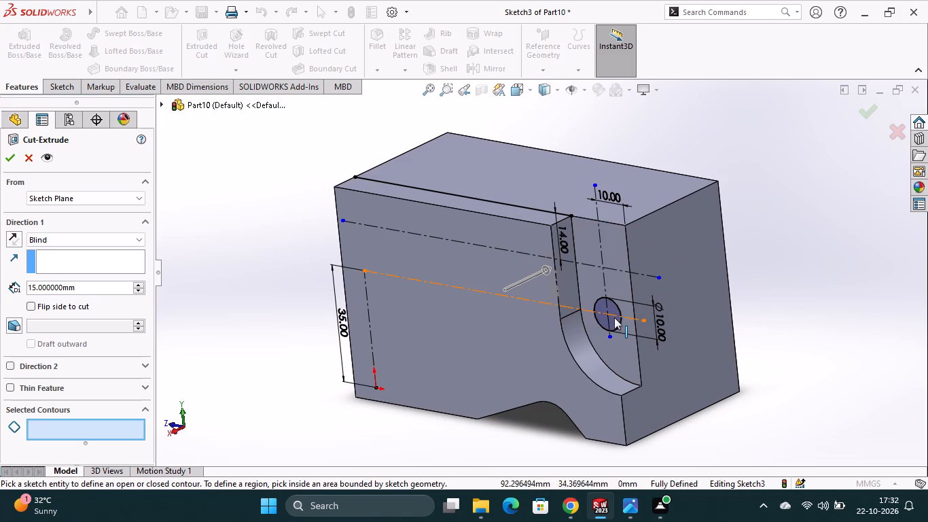
left_click(602, 319)
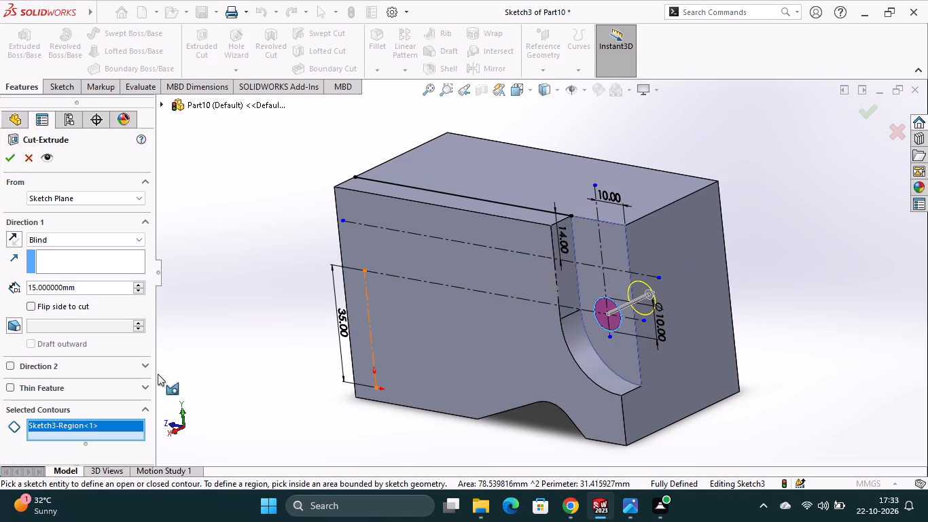
left_click(84, 241)
left_click(78, 260)
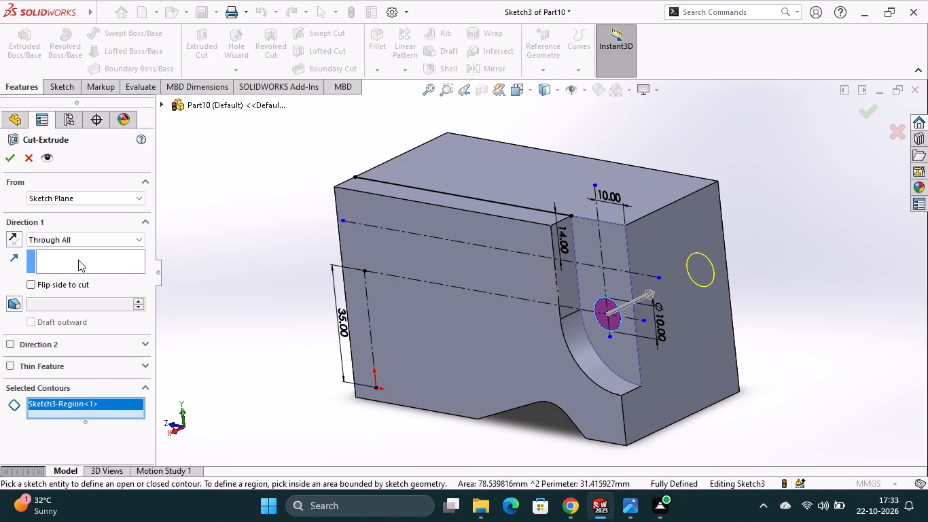
left_click(9, 155)
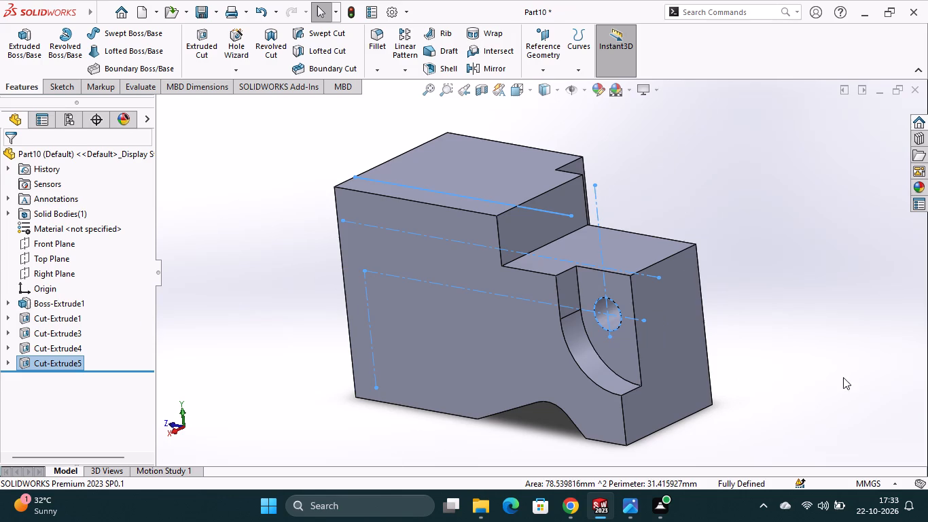
Examine the notched block from all sides, checking the hole, step, recess and end cut.
middle_click_drag(813, 349, 743, 400)
left_click(743, 401)
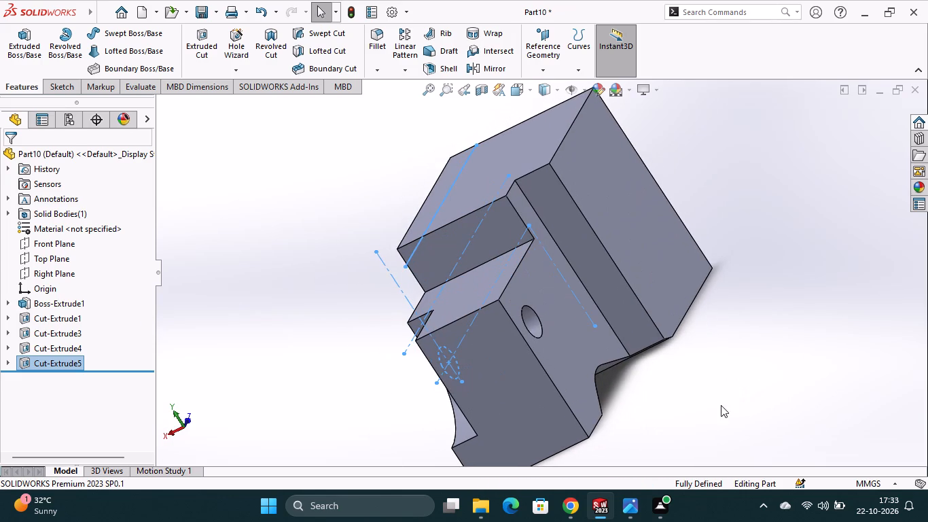
scroll(715, 406, "up", 1)
middle_click_drag(715, 406, 787, 363)
left_click(737, 364)
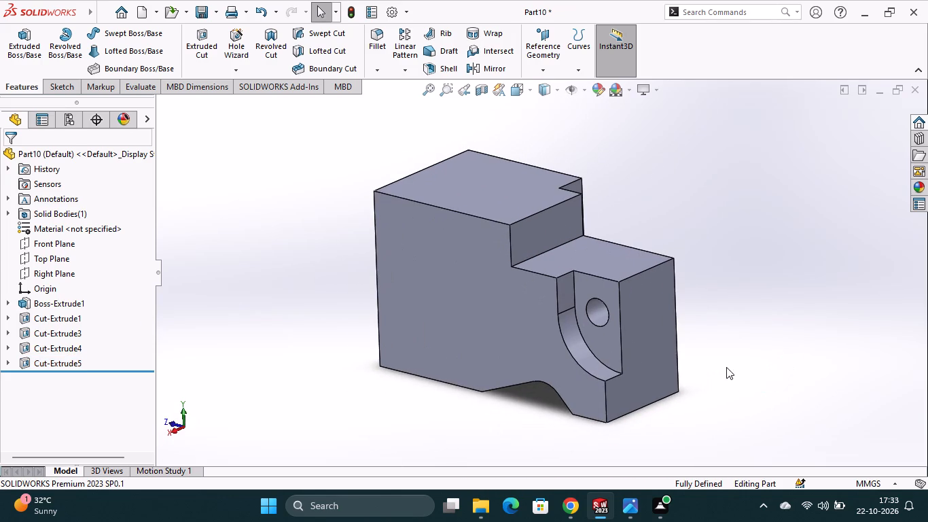
scroll(728, 367, "up", 2)
middle_click_drag(692, 369, 711, 362)
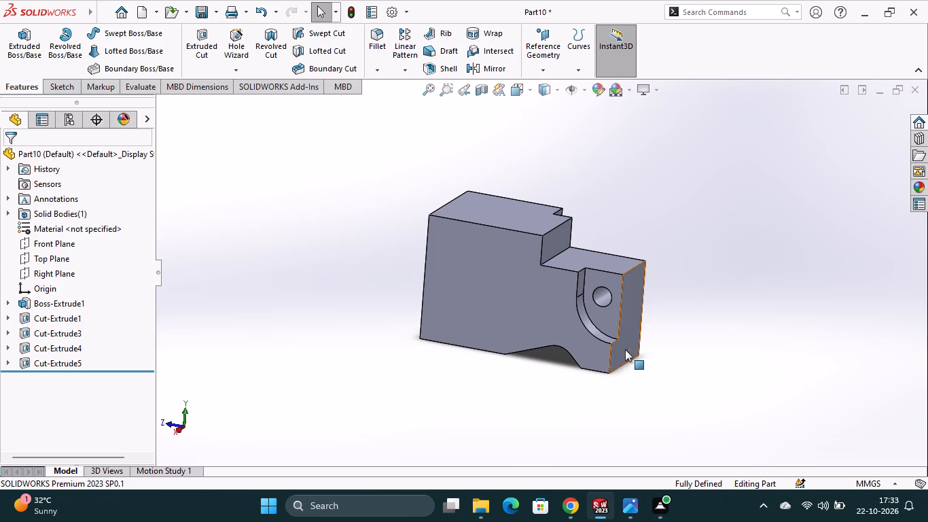
middle_click_drag(573, 400, 603, 419)
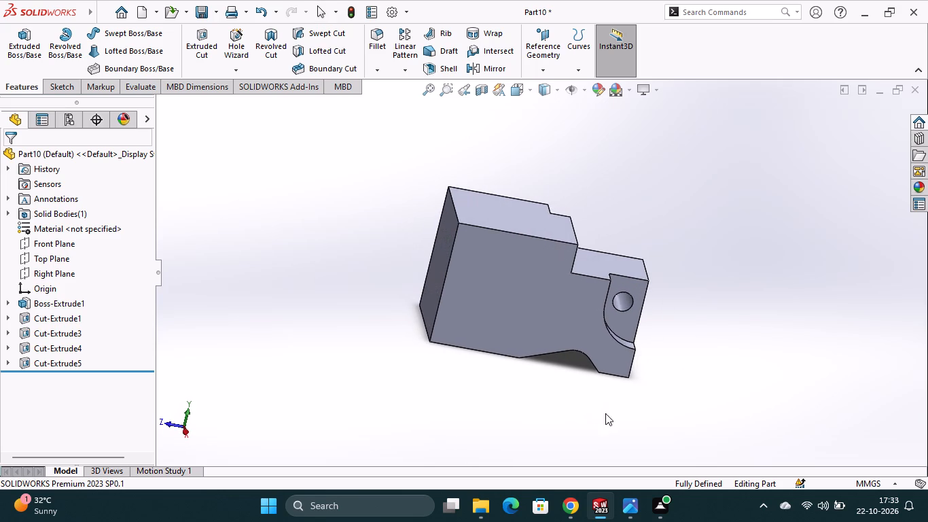
left_click(515, 213)
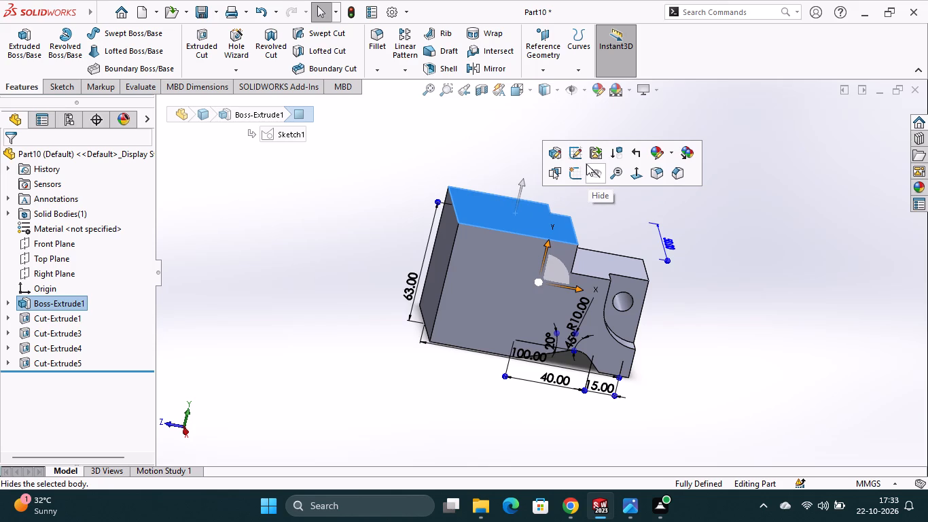
left_click(369, 442)
scroll(433, 425, "down", 1)
middle_click_drag(433, 425, 439, 400)
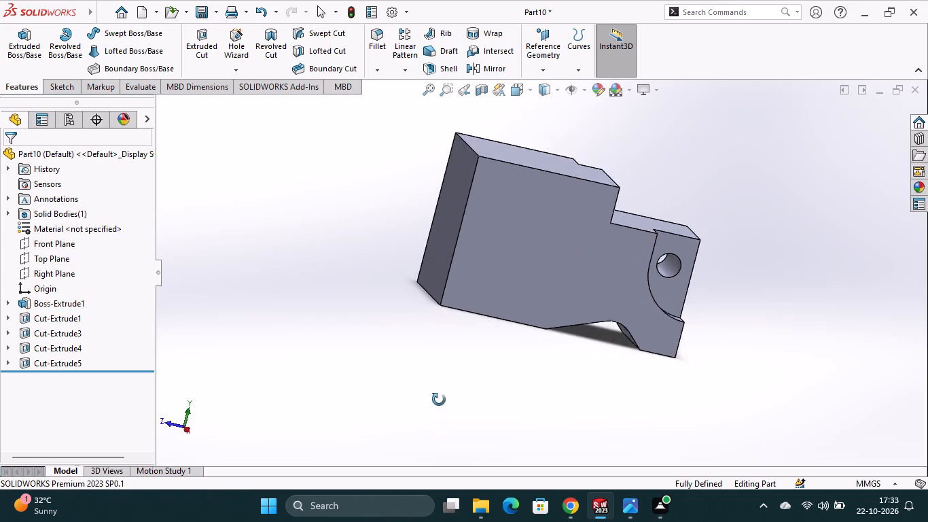
middle_click_drag(439, 400, 391, 392)
middle_click_drag(554, 399, 508, 387)
middle_click_drag(611, 379, 546, 372)
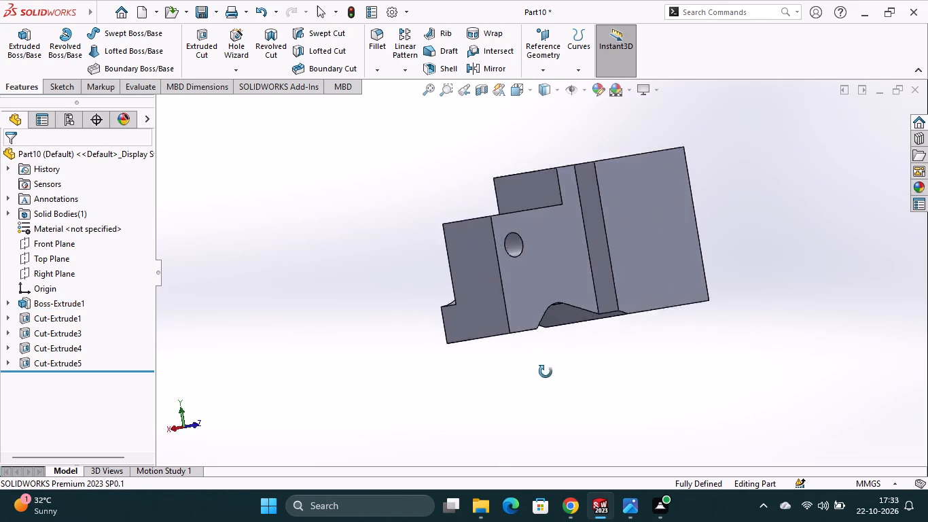
middle_click_drag(546, 372, 516, 368)
middle_click_drag(594, 354, 564, 367)
middle_click_drag(685, 336, 533, 365)
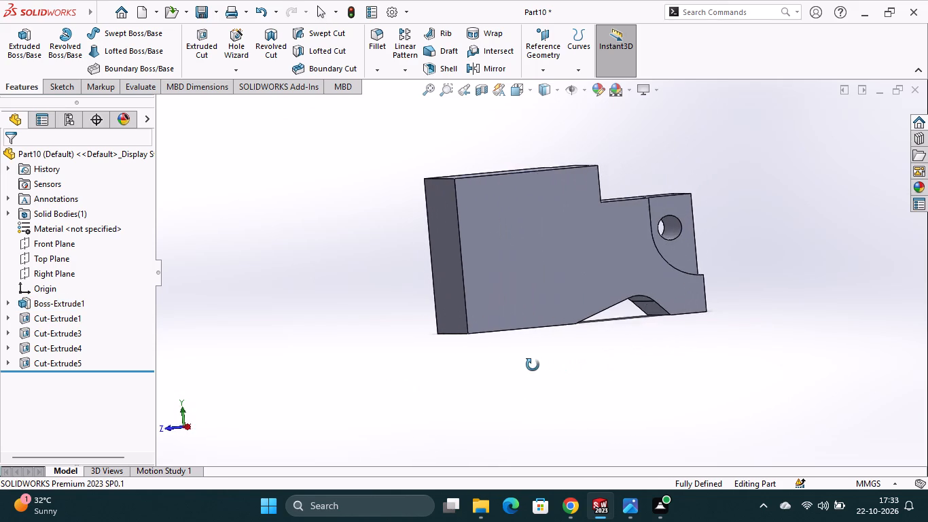
middle_click_drag(533, 365, 531, 365)
scroll(527, 351, "up", 1)
Sketch on the raised side face opposite the recess: construction lines about 36 mm up from the origin and about 54 mm horizontally across.
left_click(518, 288)
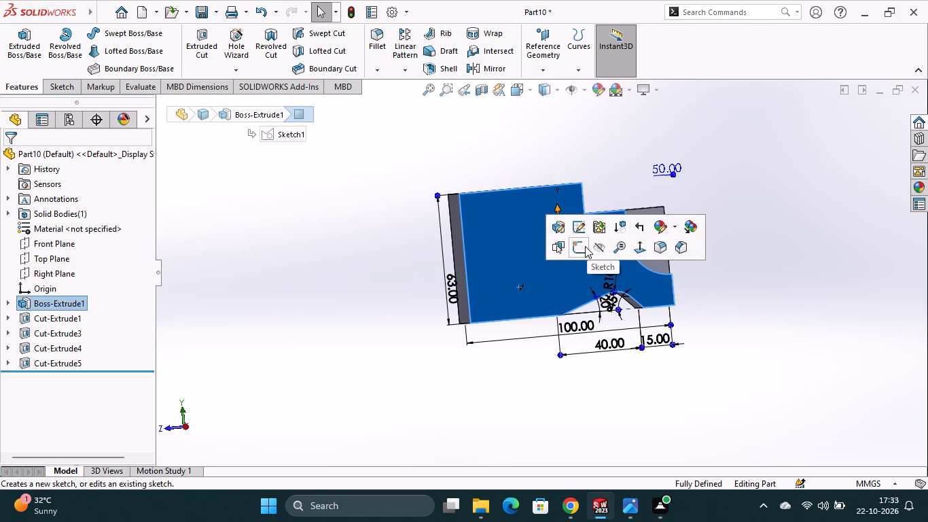
middle_click_drag(397, 383, 406, 386)
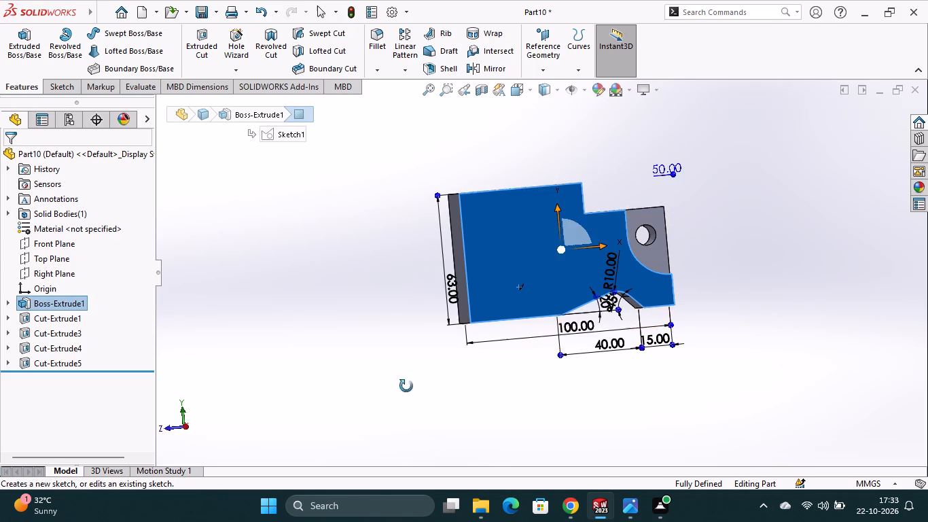
middle_click_drag(406, 386, 586, 428)
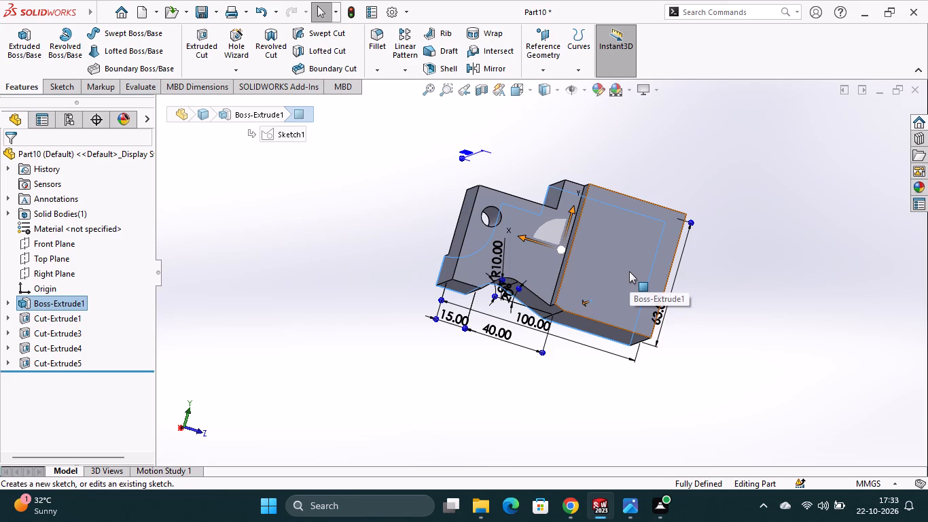
left_click(629, 271)
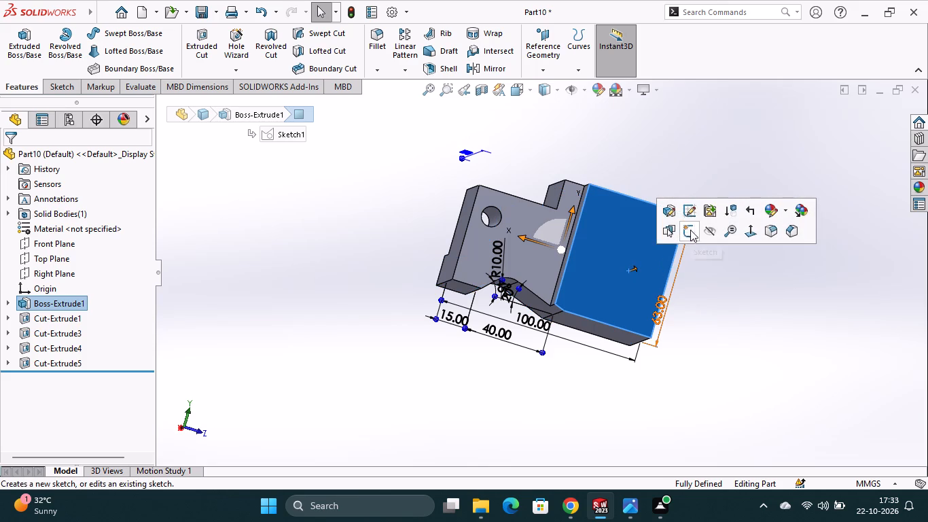
left_click(690, 228)
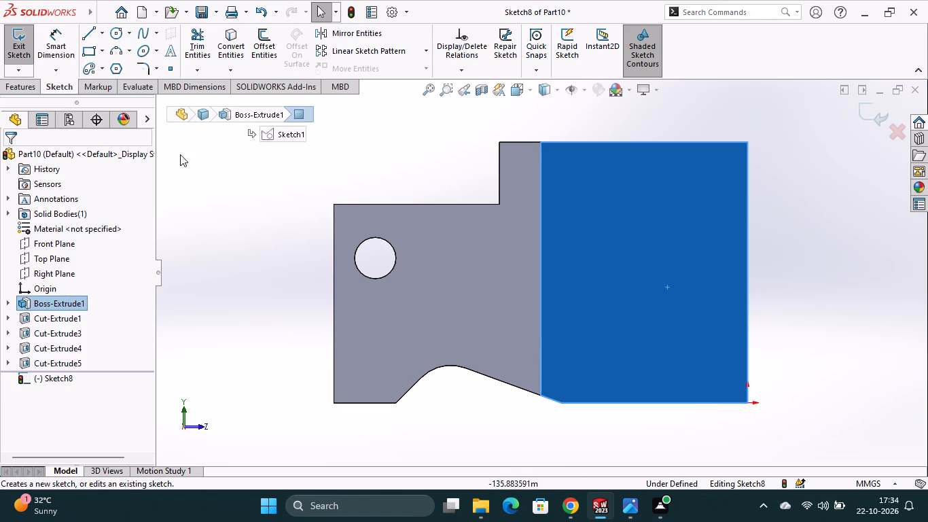
left_click(105, 34)
left_click(110, 69)
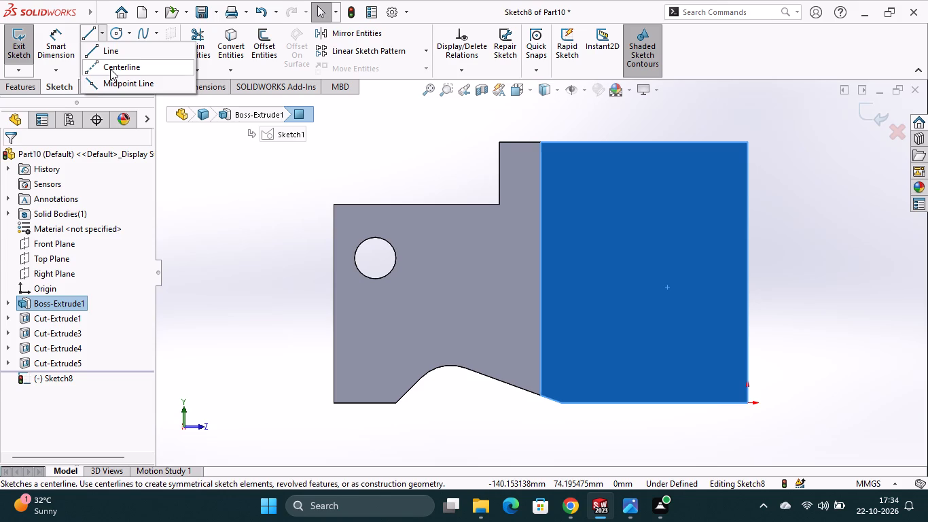
left_click(749, 402)
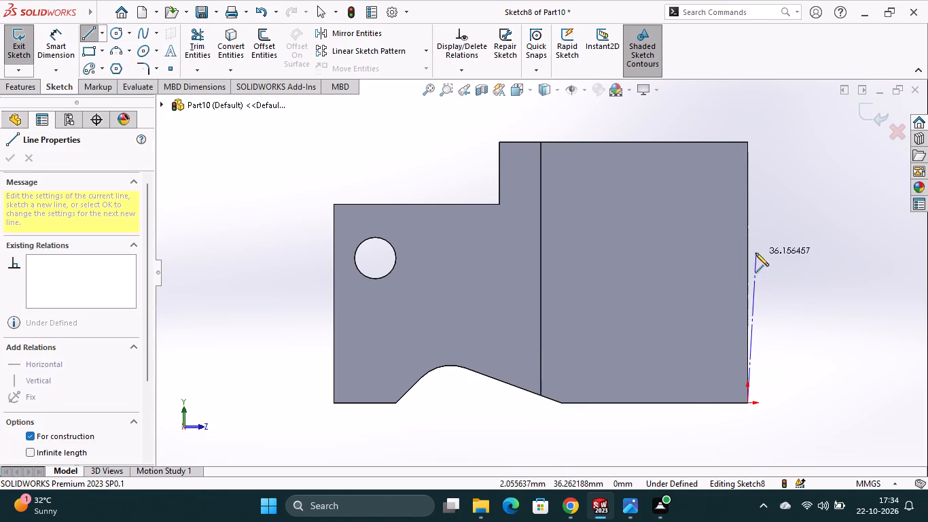
left_click(749, 254)
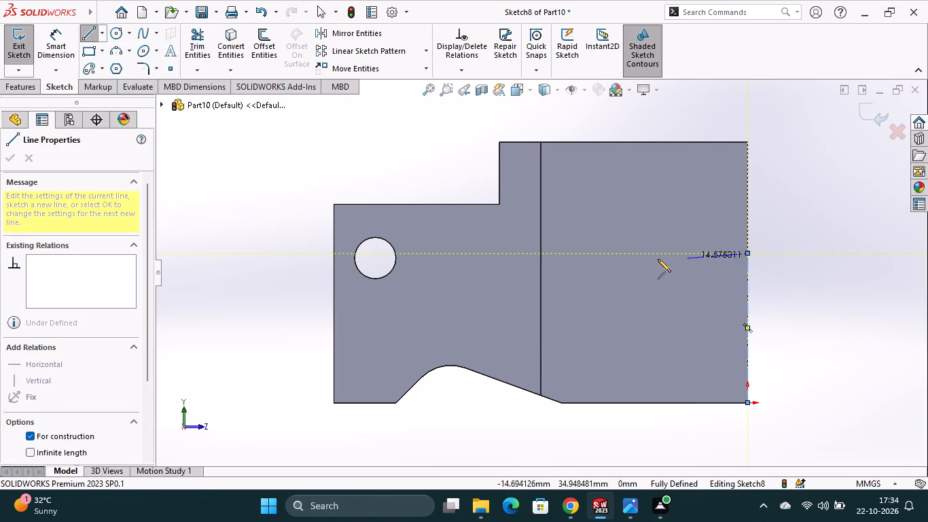
left_click(524, 255)
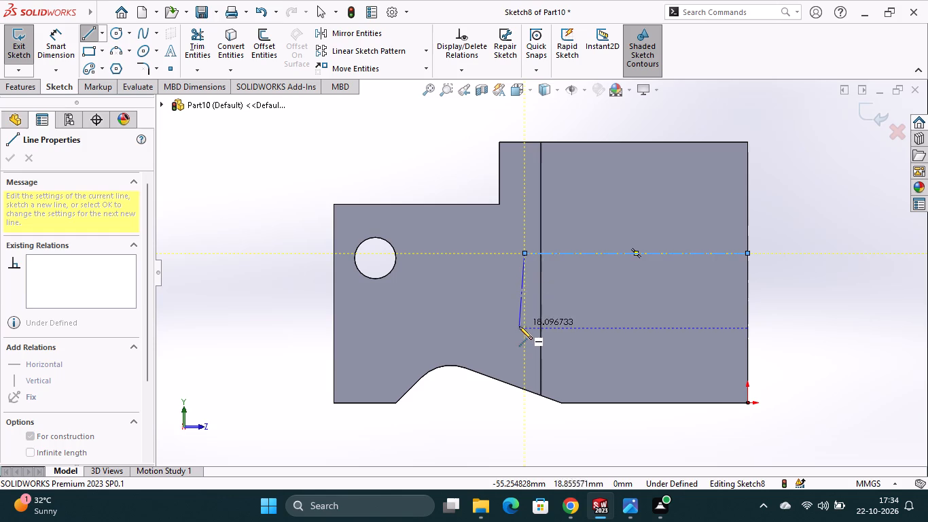
key("Escape")
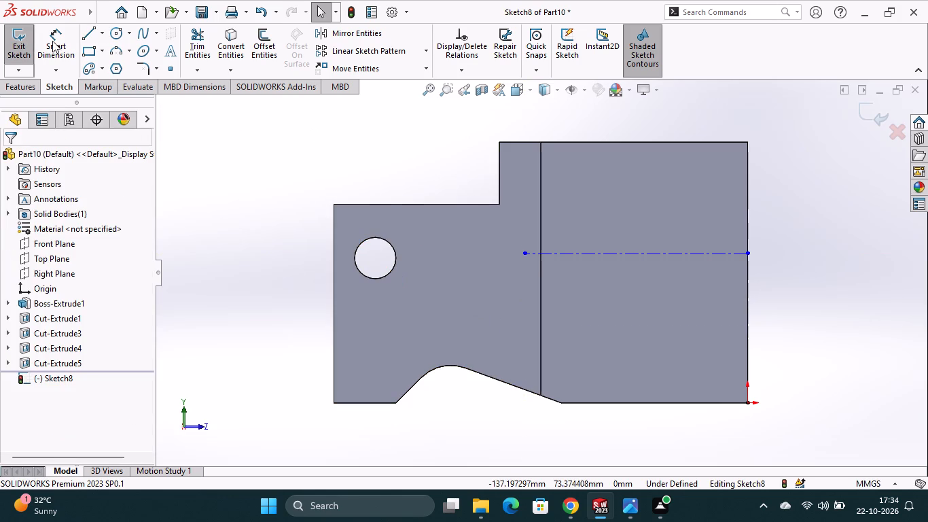
Dimension the horizontal construction line 35 mm above the origin.
left_click(52, 41)
left_click(748, 404)
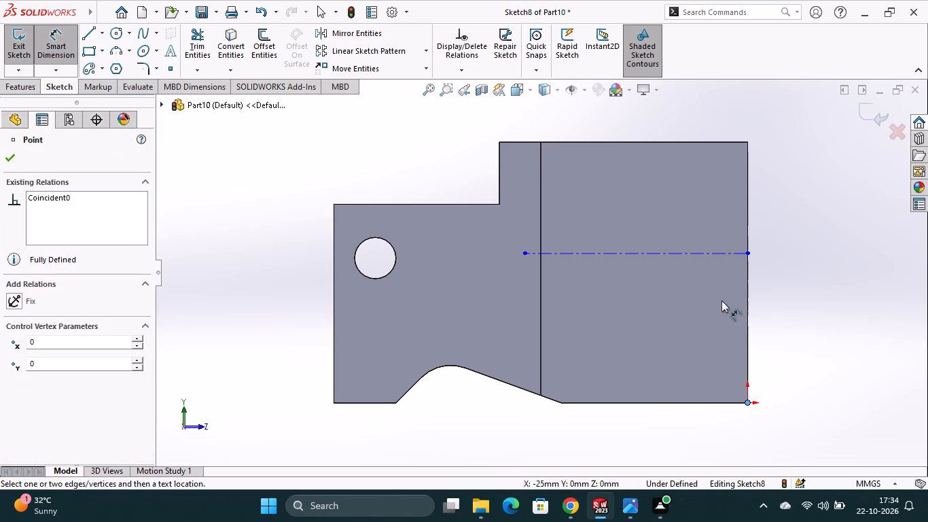
left_click(717, 250)
left_click(793, 283)
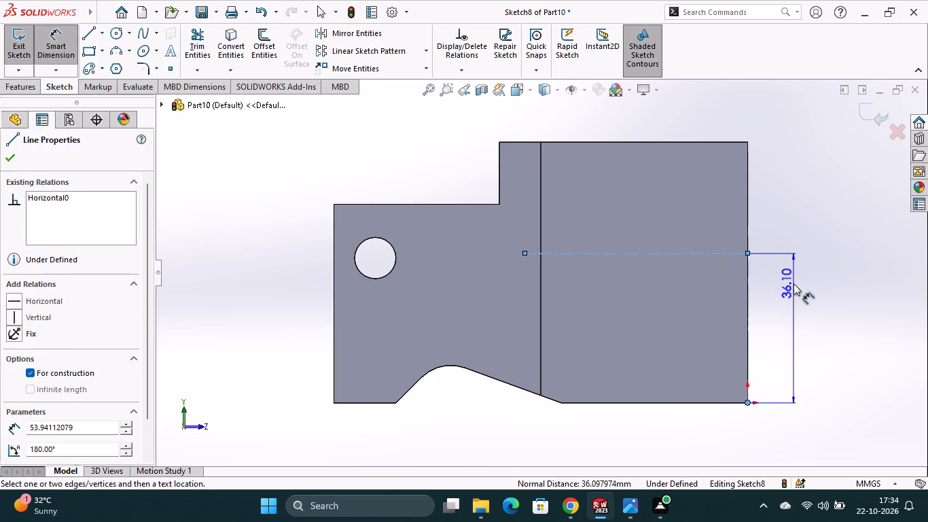
type("35")
key("Return")
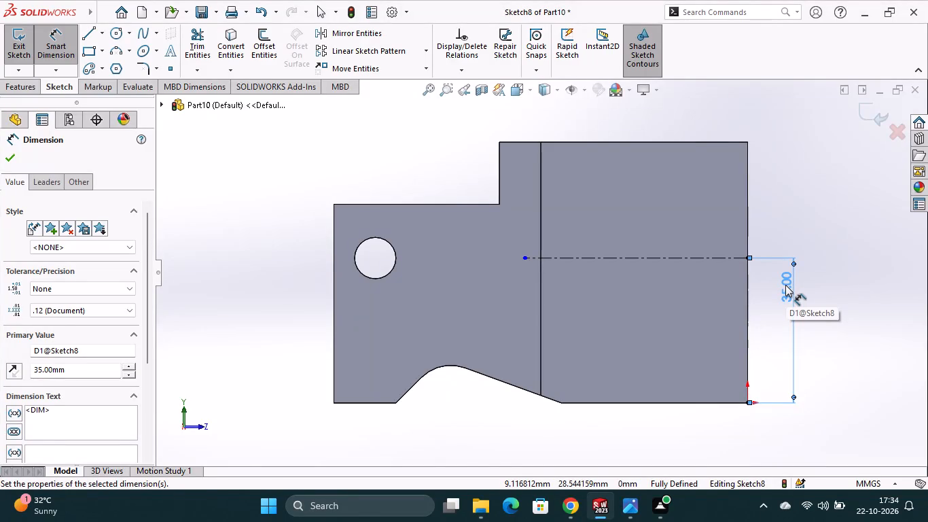
key("Escape")
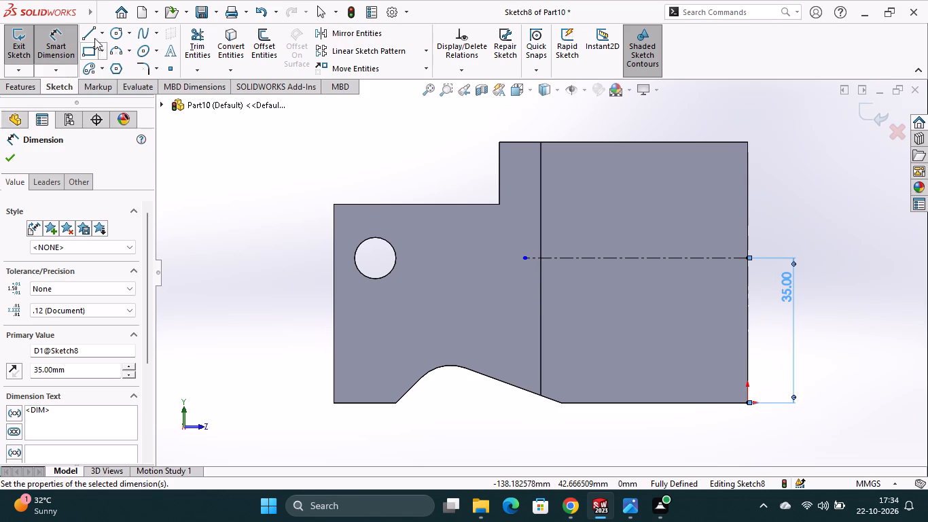
Sketch a circle centred where the two construction lines meet and dimension its diameter as 60 mm.
left_click(115, 32)
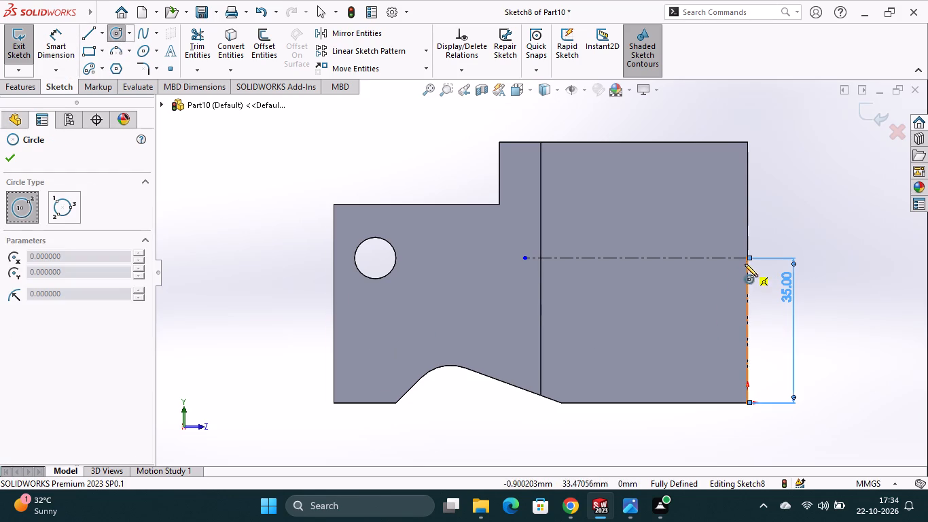
left_click(747, 258)
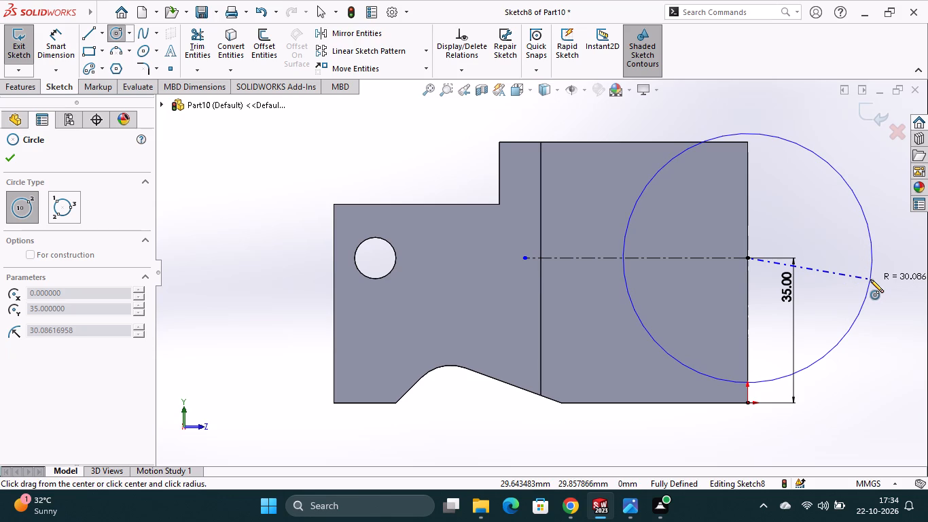
left_click(870, 279)
left_click(59, 52)
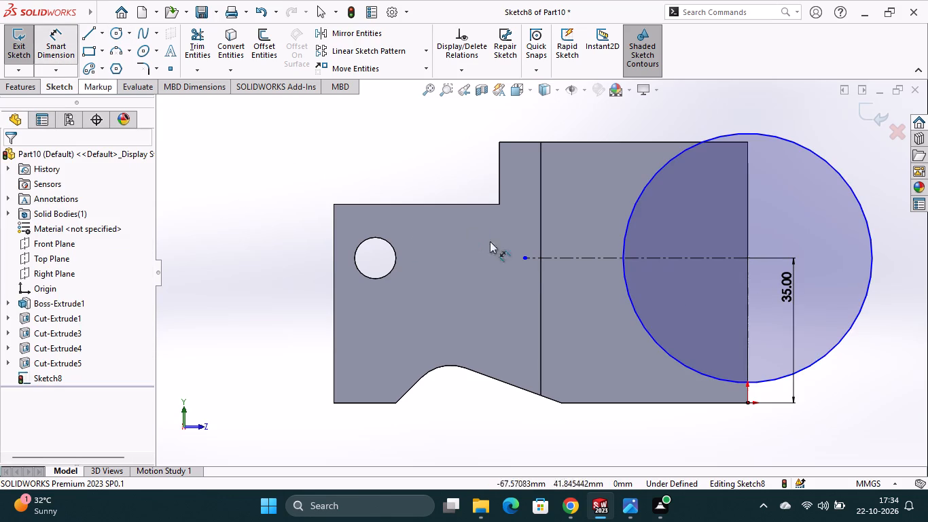
left_click(821, 355)
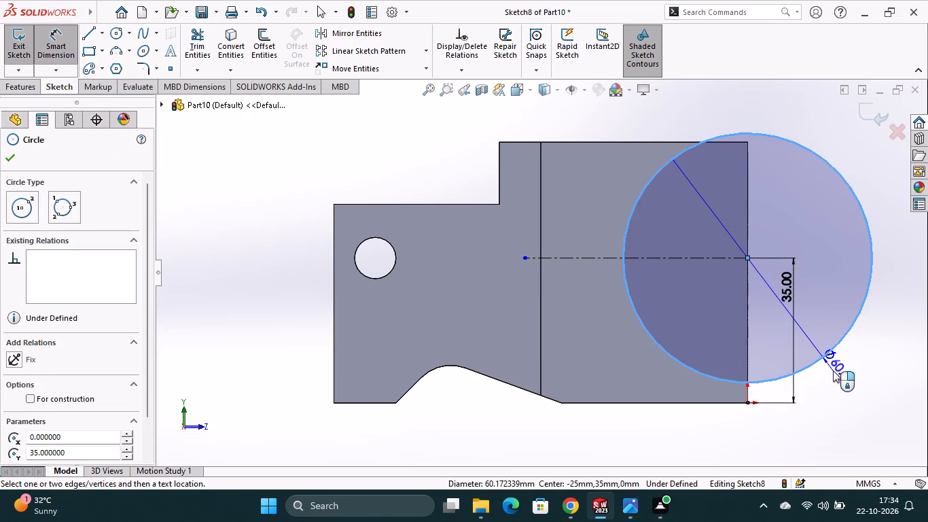
left_click(834, 376)
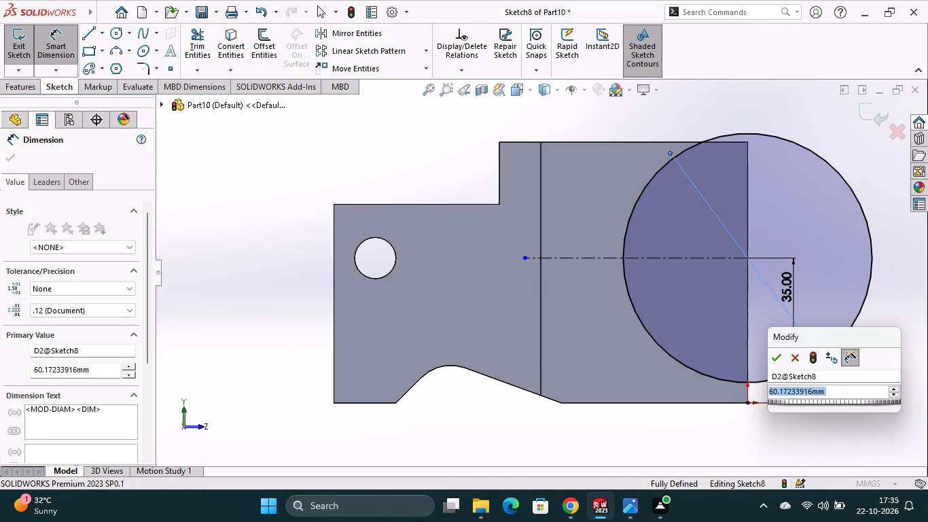
type("60")
key("Return")
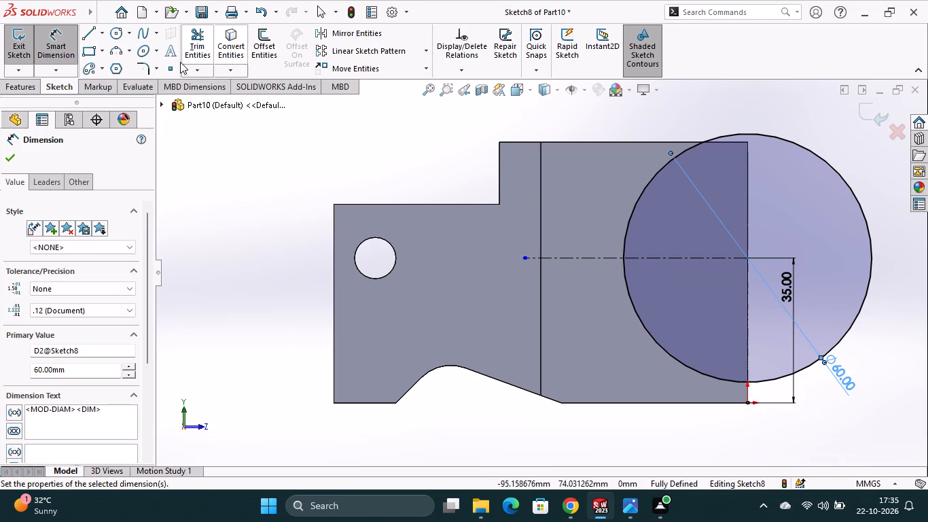
Sketch connected lines from the circle's lowest point 5 mm down to the origin and 45 mm along the base edge to the notch corner.
left_click(91, 35)
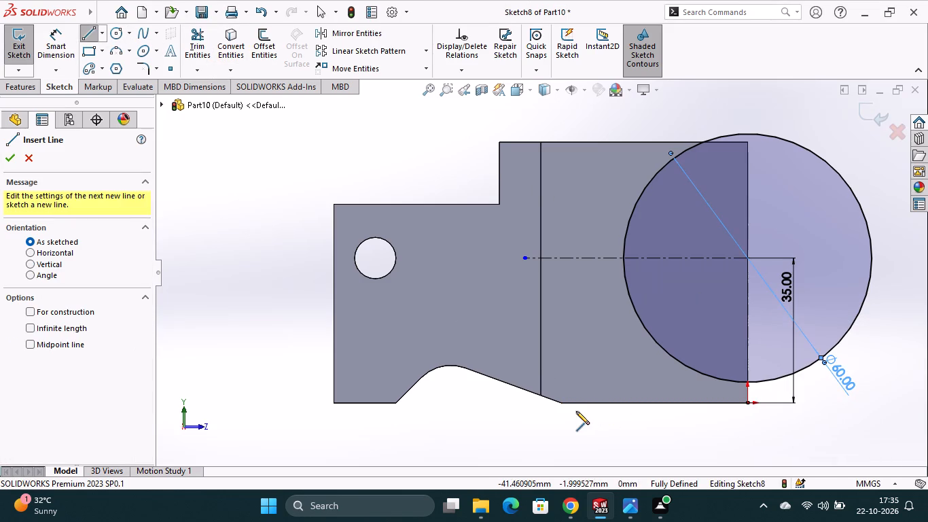
left_click(747, 381)
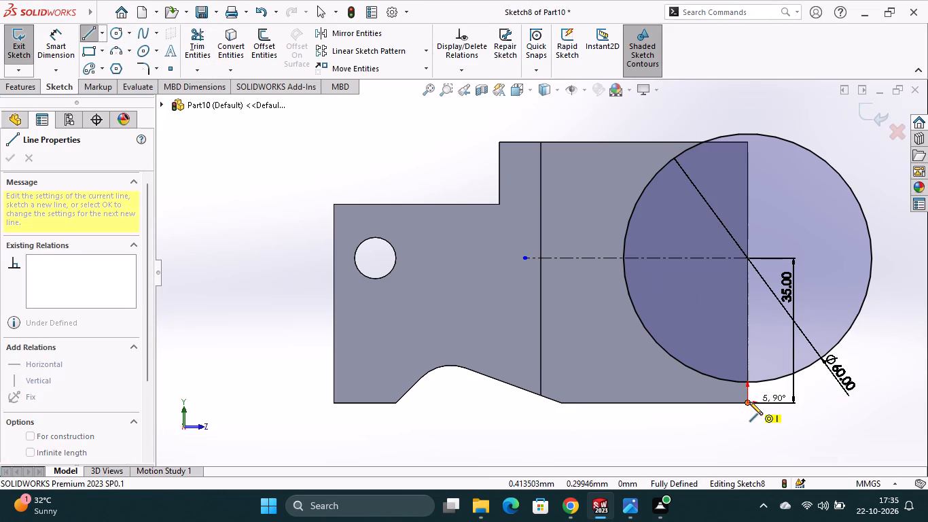
left_click(749, 402)
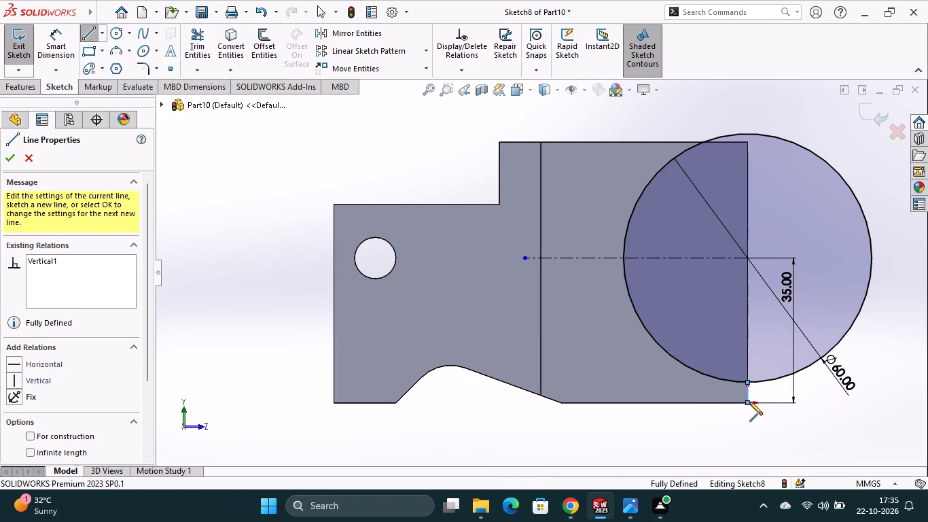
left_click(562, 404)
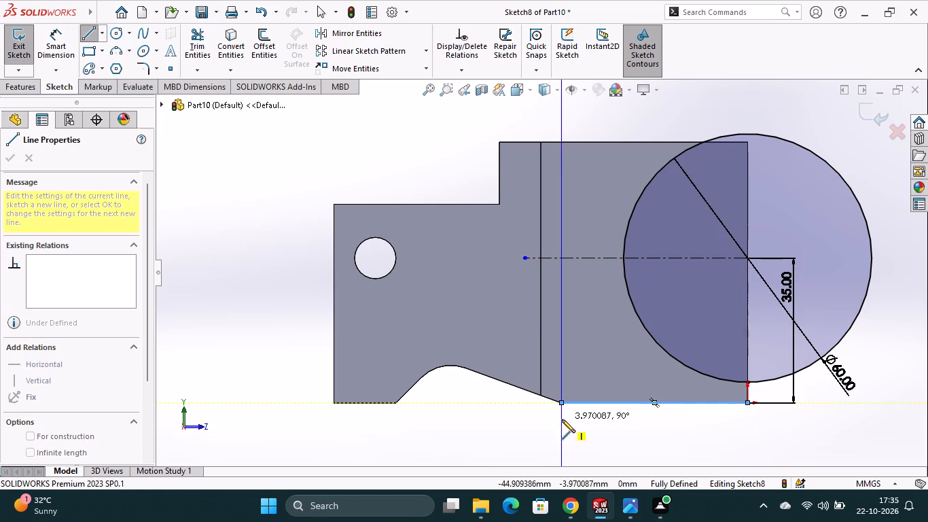
key("Escape")
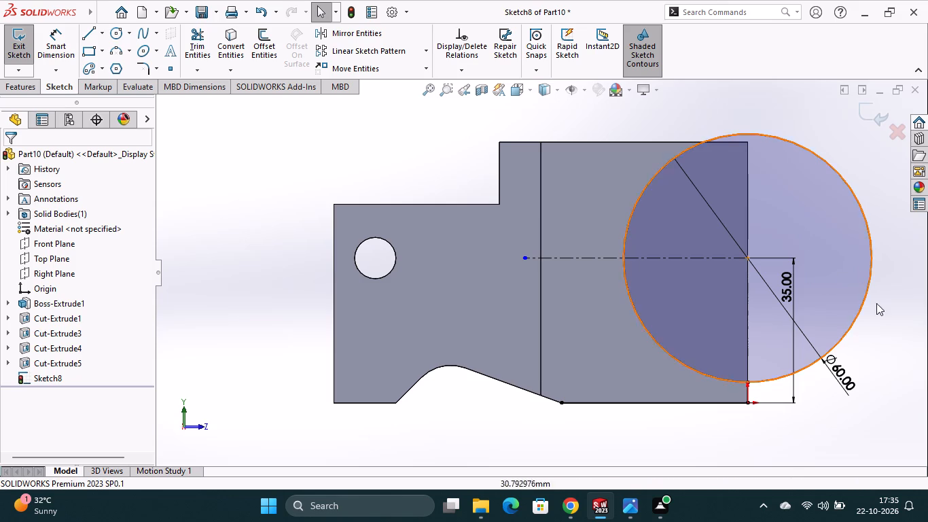
Viewing normal to the sketch, draw a vertical construction line about 31 mm up from where the circle meets the horizontal construction line.
middle_click_drag(889, 323, 694, 349)
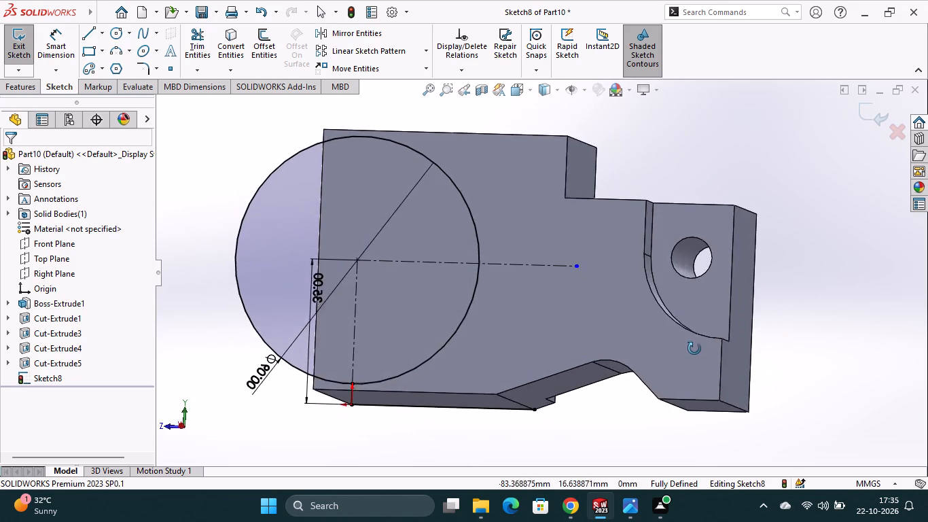
middle_click_drag(694, 349, 705, 359)
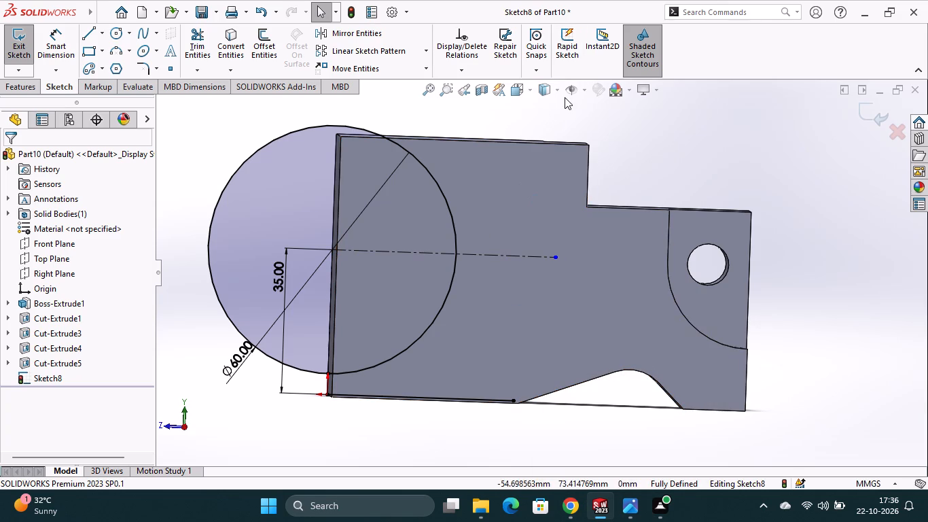
left_click(529, 91)
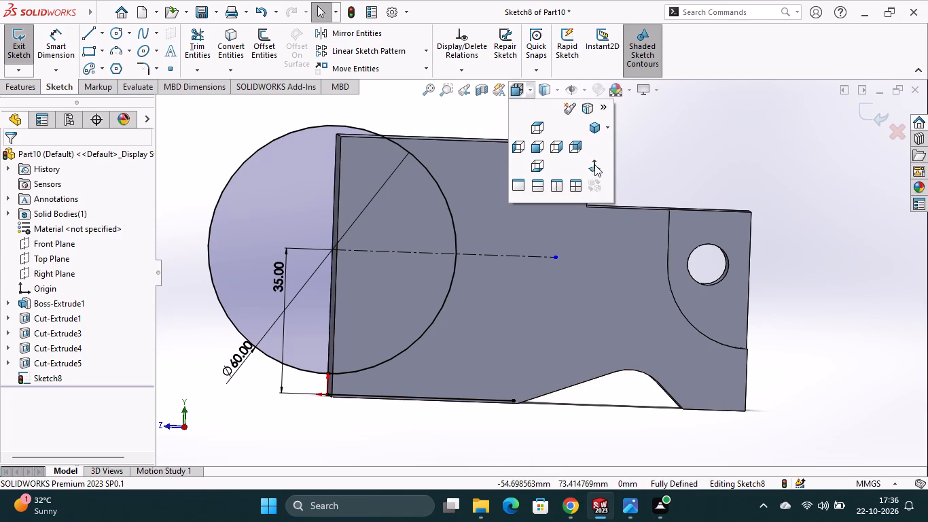
left_click(594, 164)
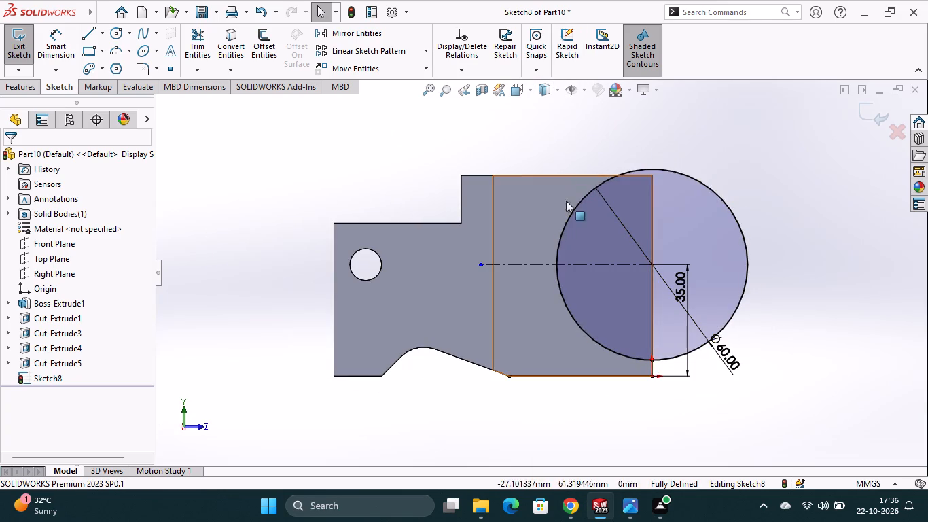
left_click(101, 35)
left_click(99, 66)
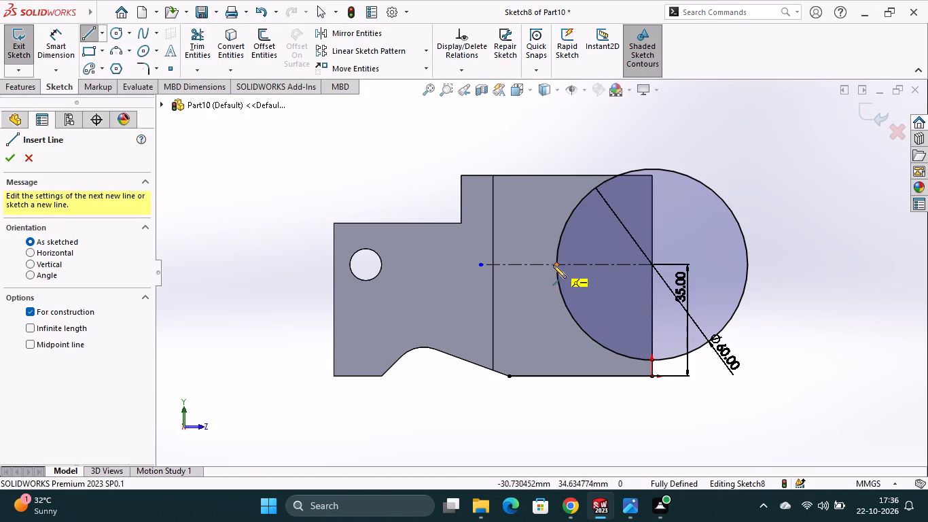
left_click(556, 264)
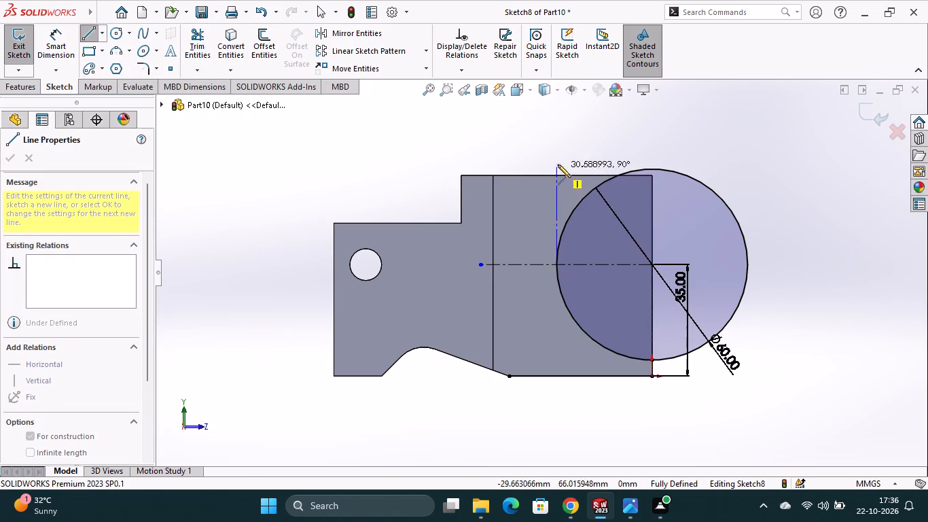
left_click(558, 164)
key("Escape")
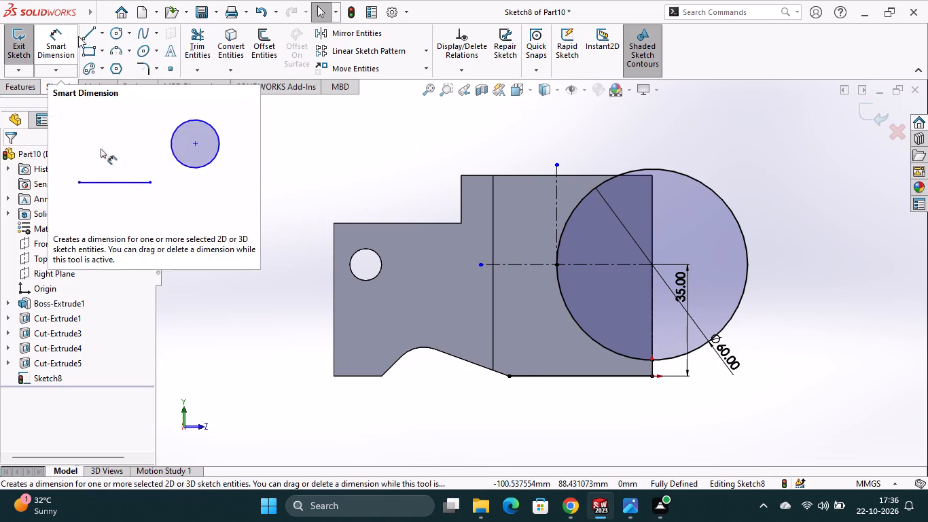
Sketch a solid line about 37 mm long from the vertical construction line's lower end, slanting up across the circle past the block's upper edge.
left_click(101, 29)
left_click(110, 51)
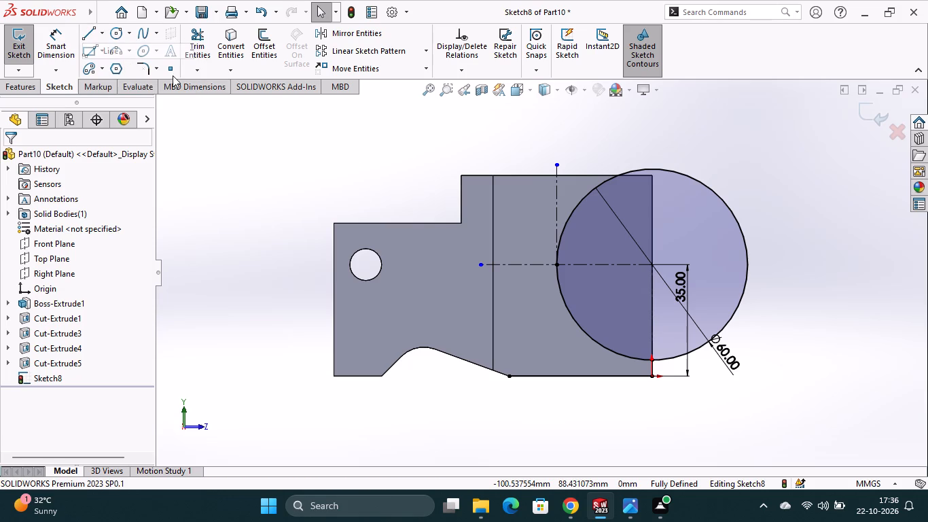
left_click(556, 264)
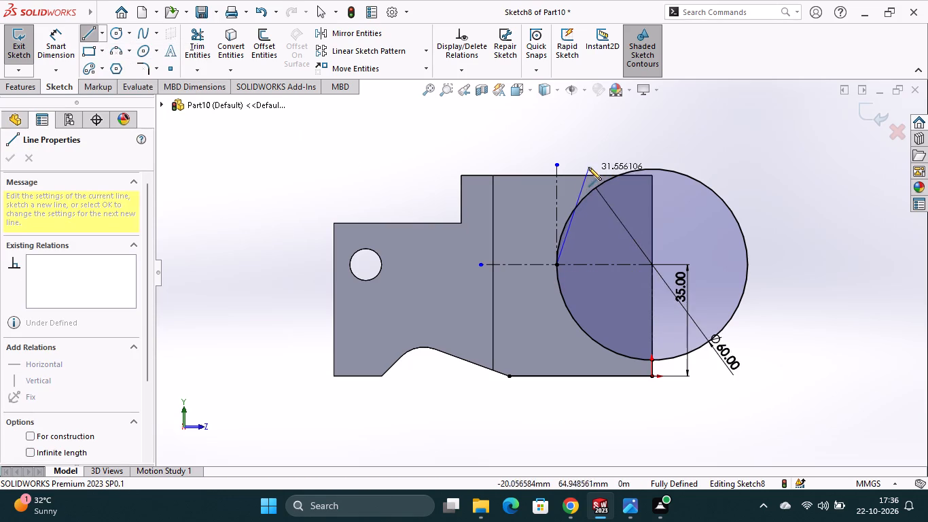
left_click(584, 150)
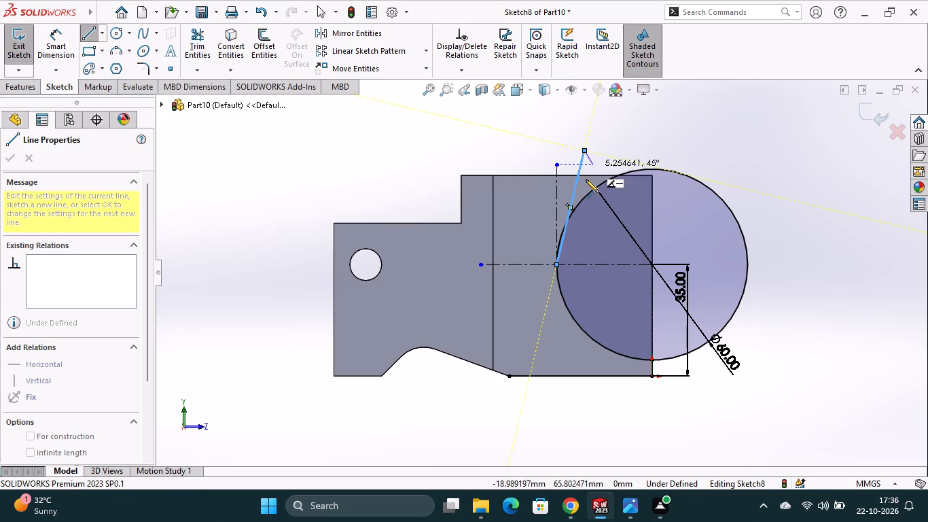
key("Escape")
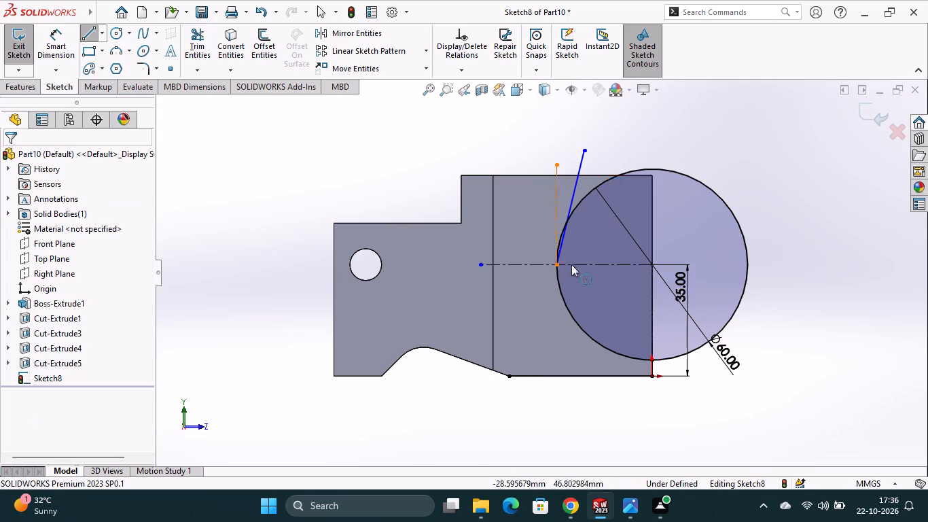
Sketch a solid vertical line about 19 mm long over the vertical construction line, starting near the block's upper edge.
left_click(88, 35)
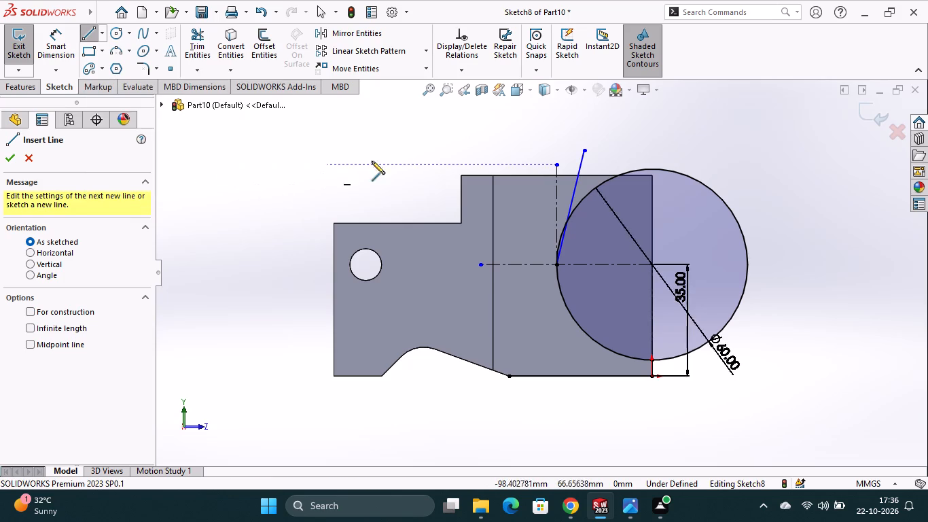
left_click(556, 174)
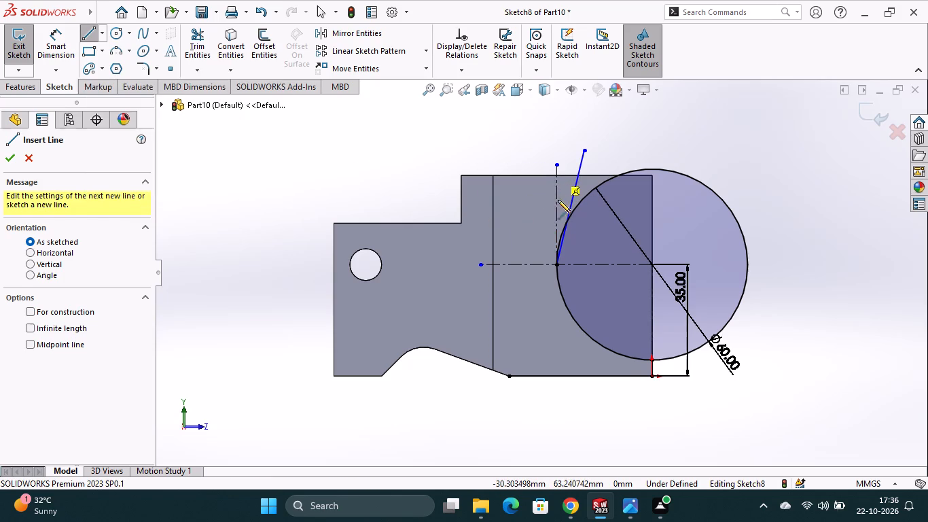
left_click(556, 234)
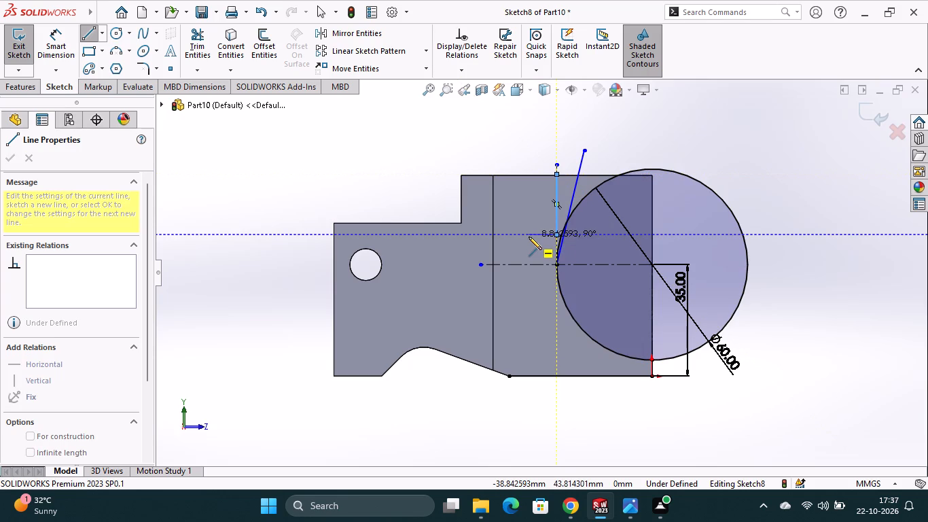
key("Escape")
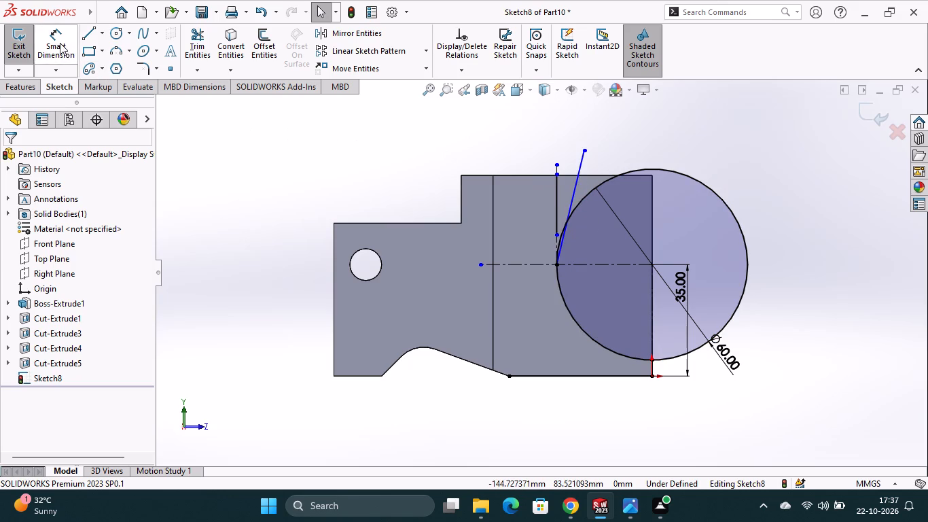
Dimension the angle between the short vertical line and the slanted line as 20 degrees.
left_click(60, 43)
left_click(557, 197)
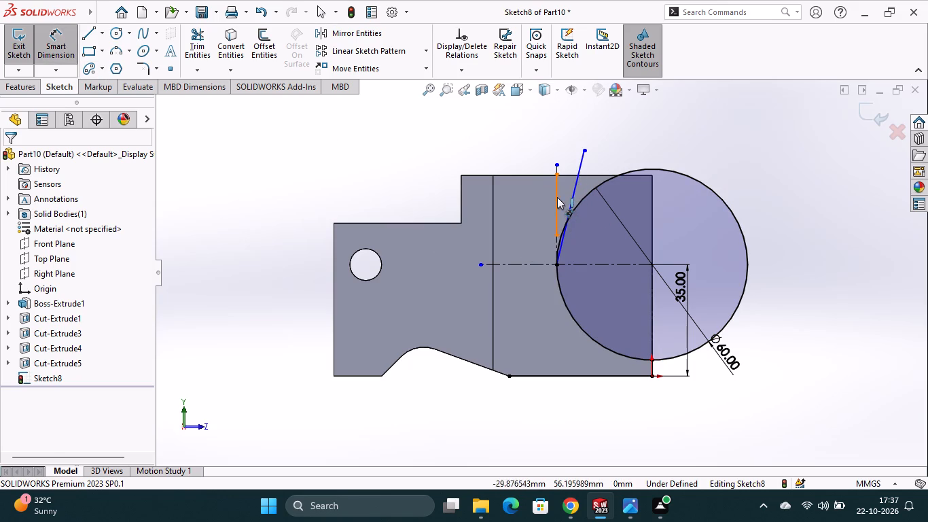
left_click(572, 194)
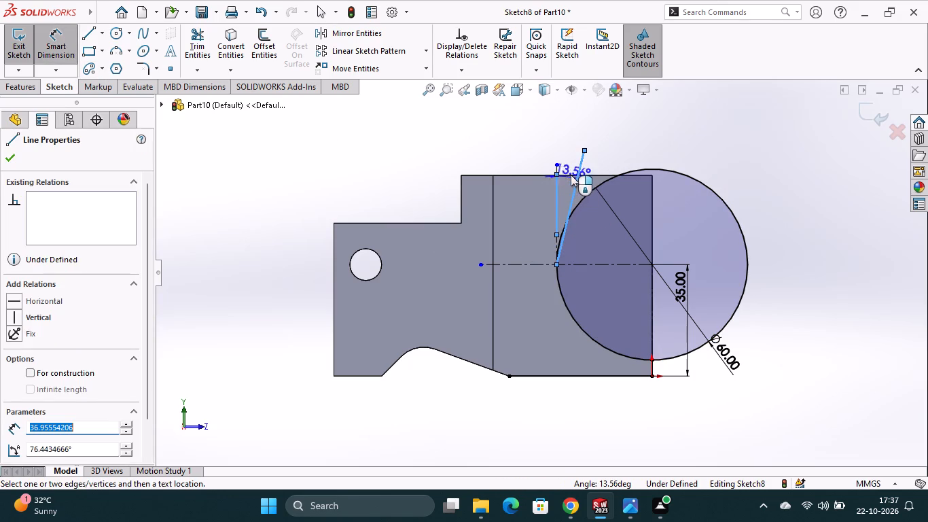
left_click(571, 163)
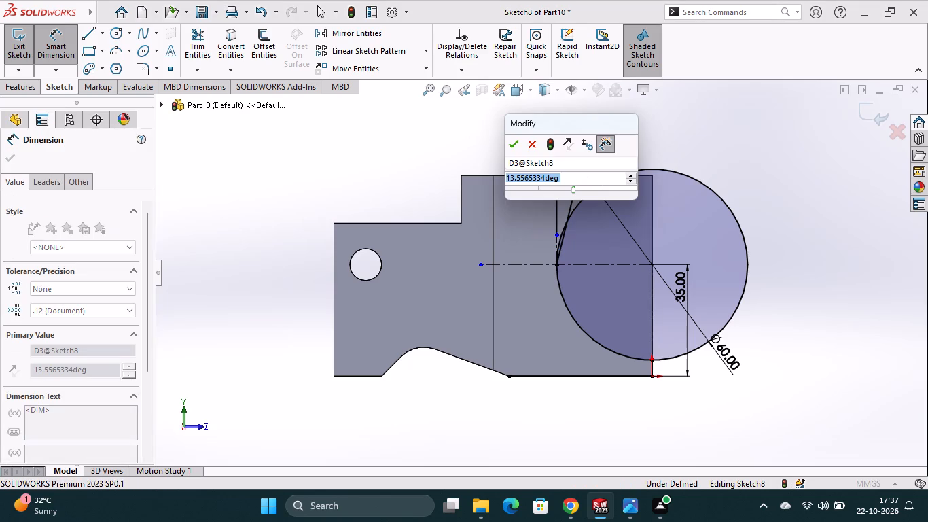
type("20")
key("Return")
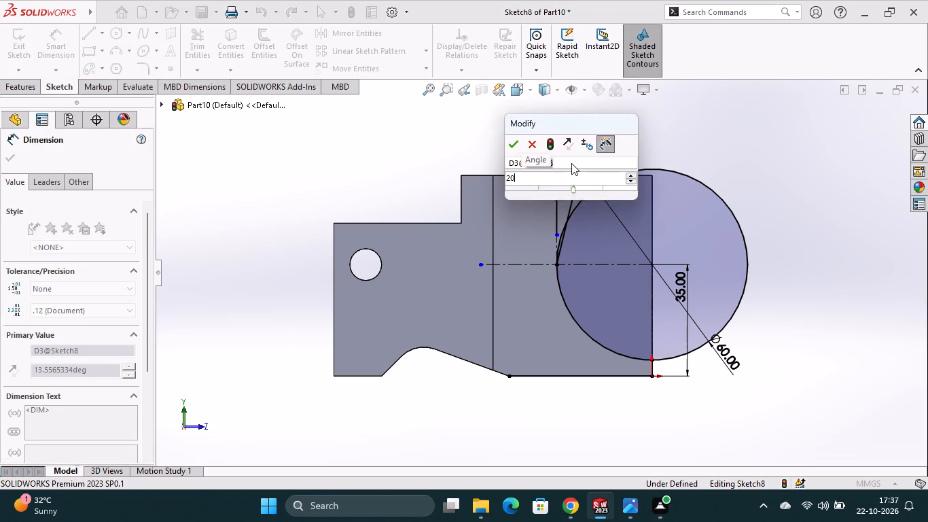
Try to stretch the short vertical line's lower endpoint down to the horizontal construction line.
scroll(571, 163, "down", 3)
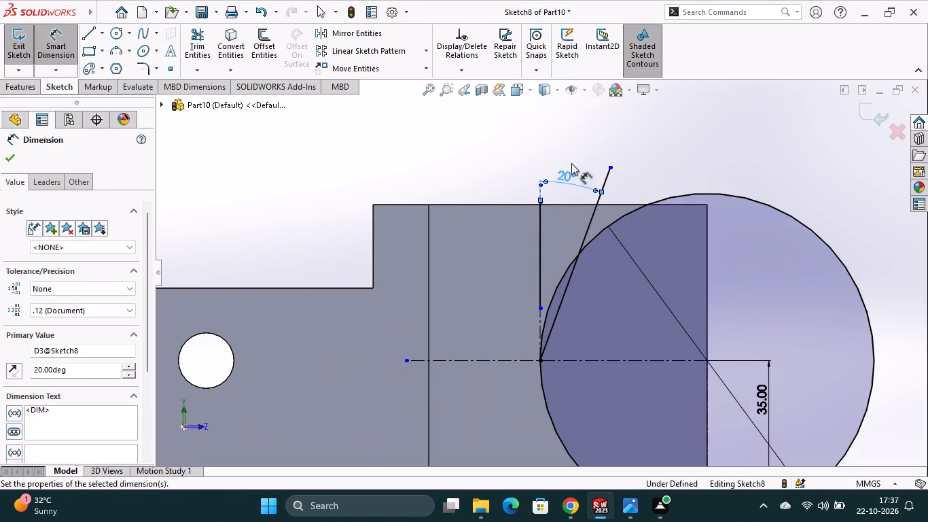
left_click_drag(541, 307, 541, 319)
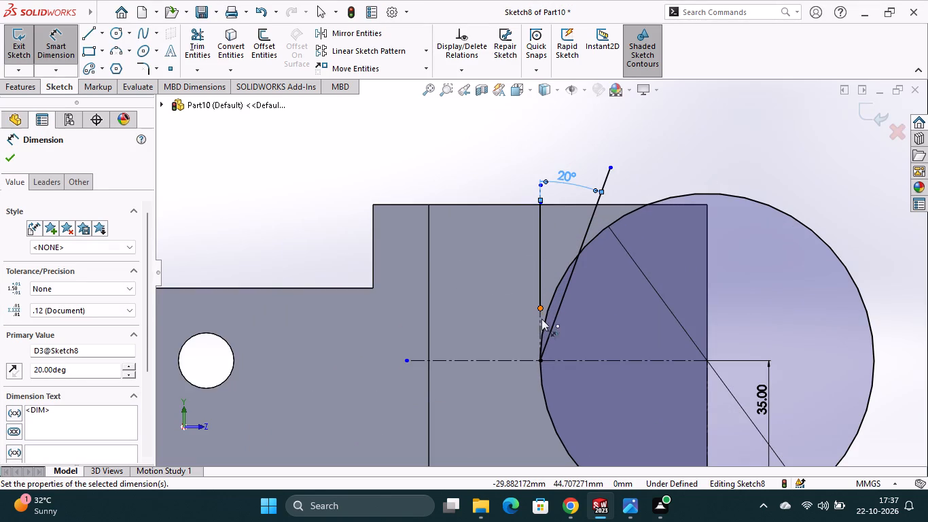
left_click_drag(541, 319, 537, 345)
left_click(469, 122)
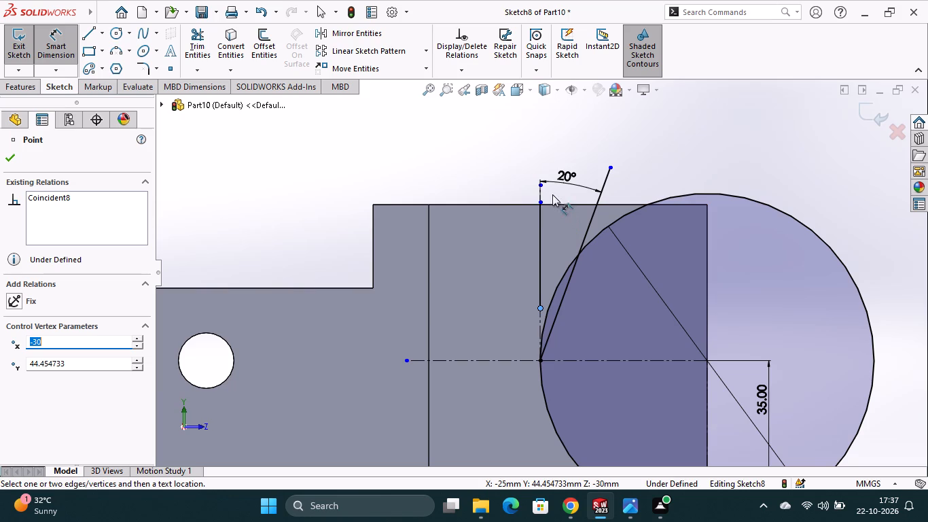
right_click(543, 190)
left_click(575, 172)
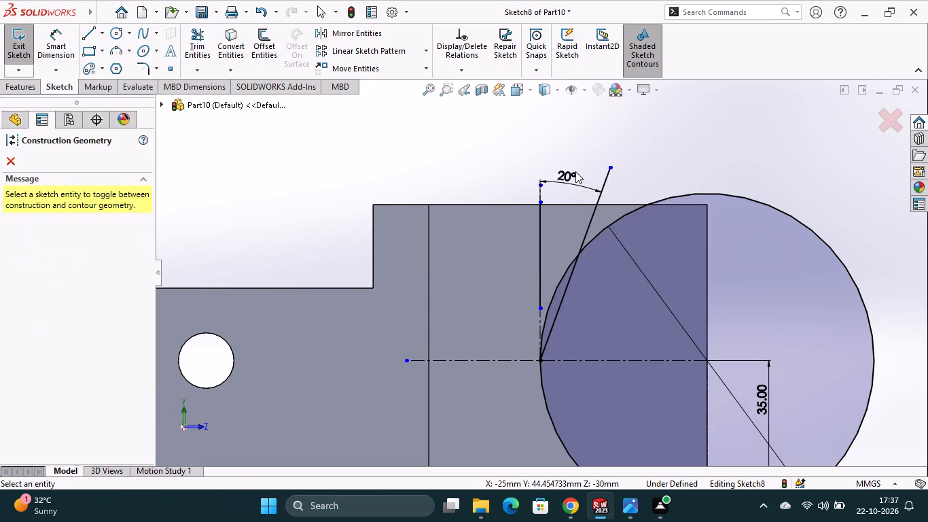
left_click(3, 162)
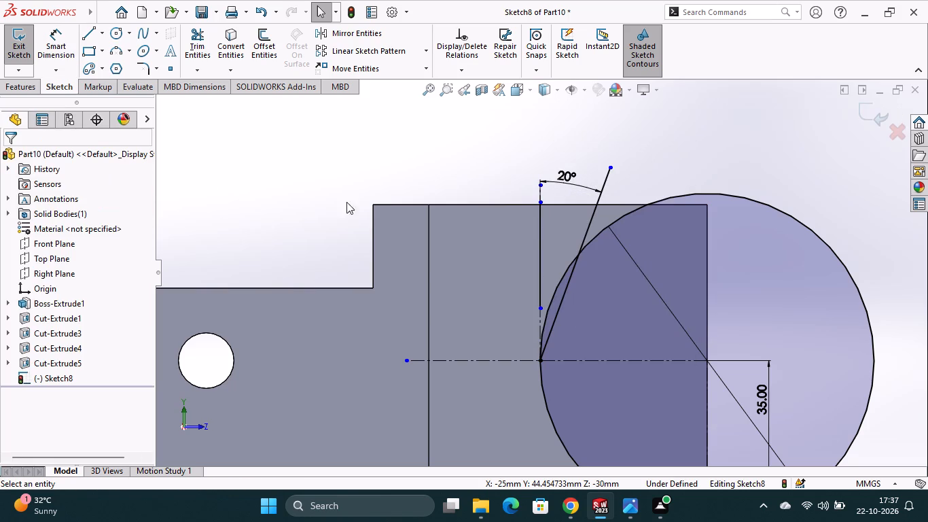
Delete the short solid vertical line lying over the vertical construction line, together with its angle dimension.
left_click(538, 234)
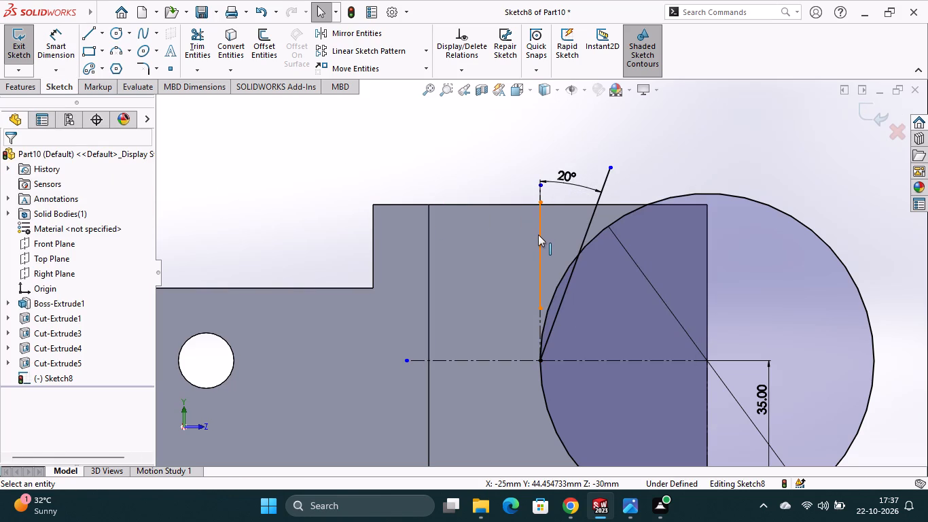
key("Delete")
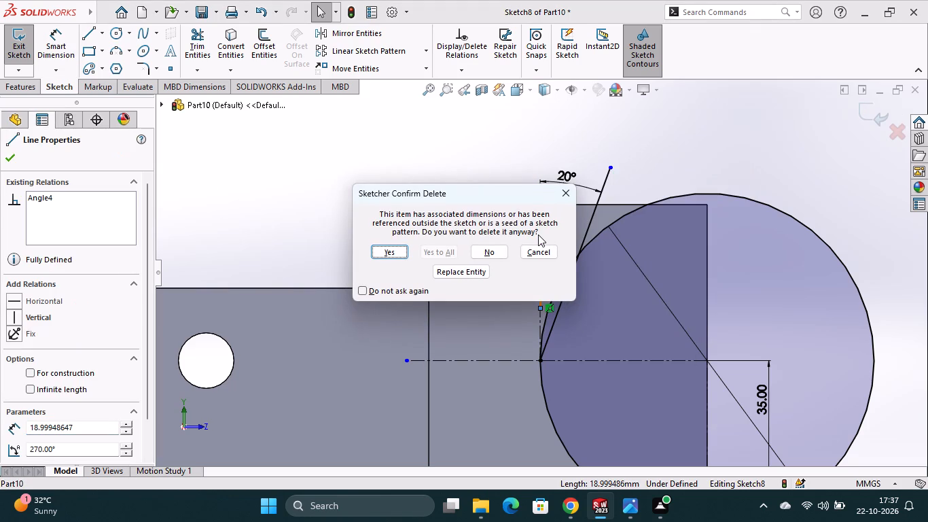
left_click(399, 253)
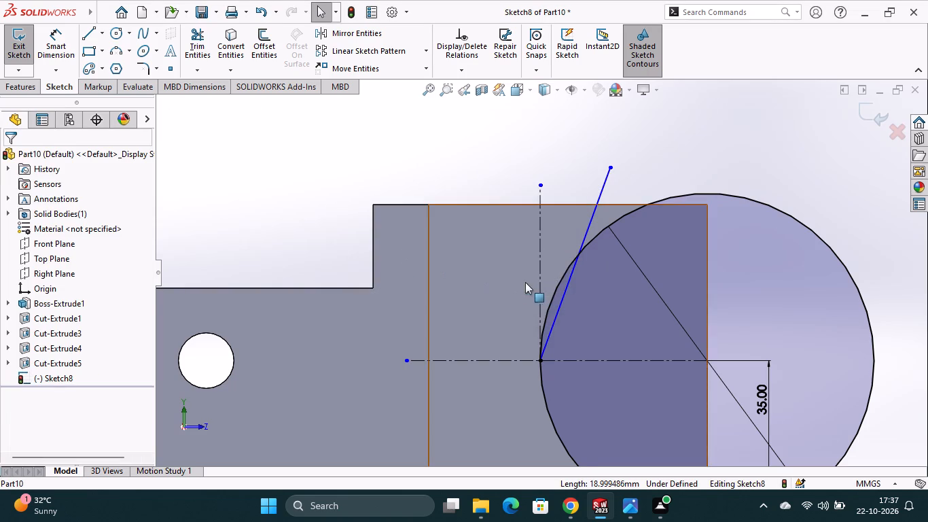
Convert the vertical construction line at the circle's edge into a solid line.
right_click(541, 265)
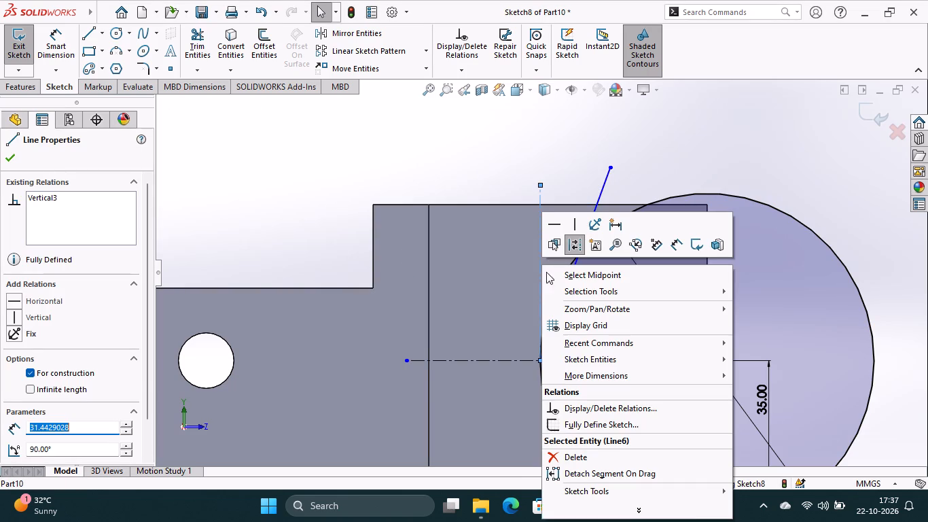
left_click(575, 241)
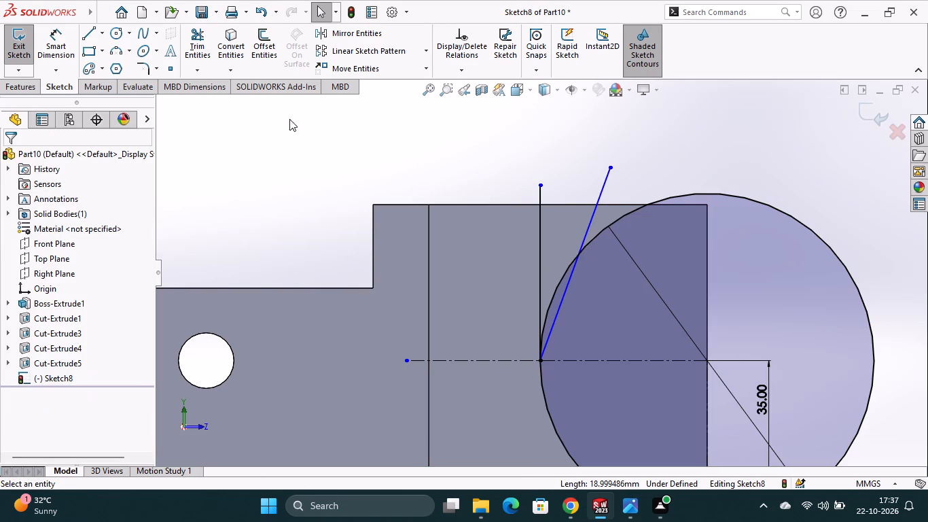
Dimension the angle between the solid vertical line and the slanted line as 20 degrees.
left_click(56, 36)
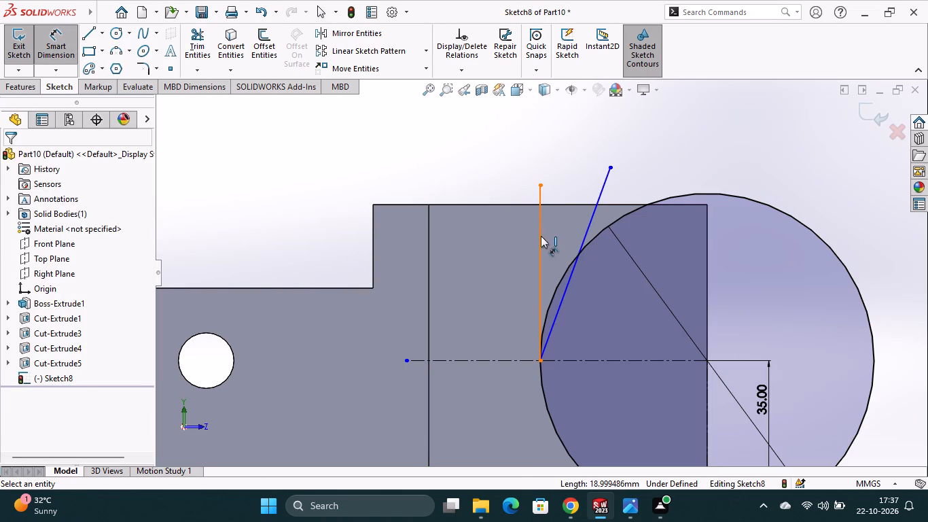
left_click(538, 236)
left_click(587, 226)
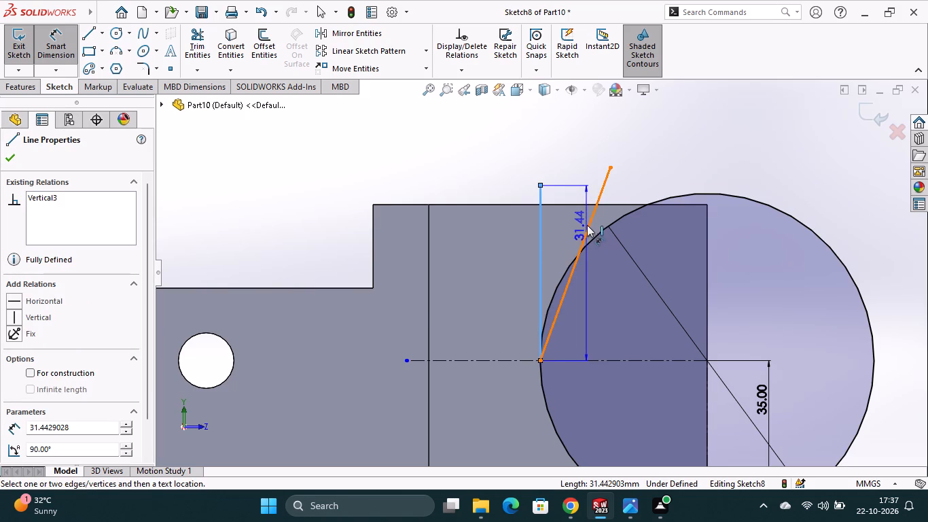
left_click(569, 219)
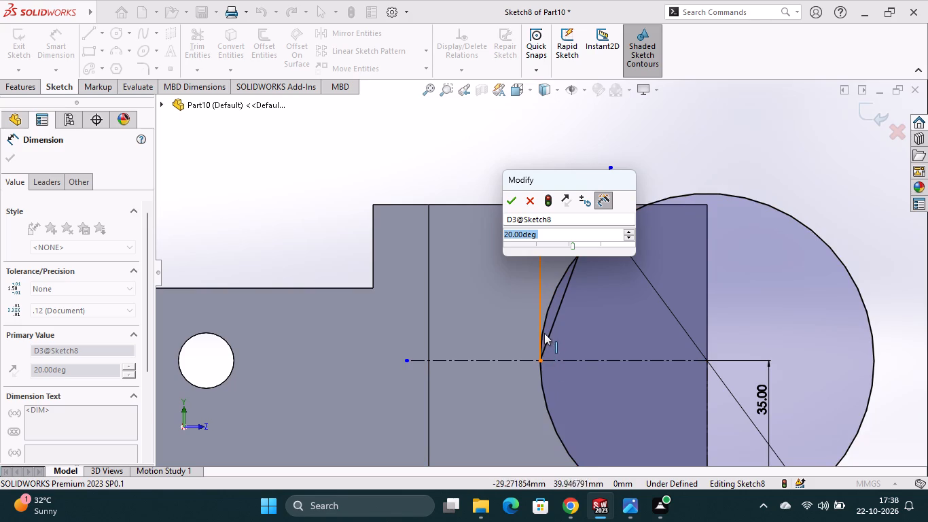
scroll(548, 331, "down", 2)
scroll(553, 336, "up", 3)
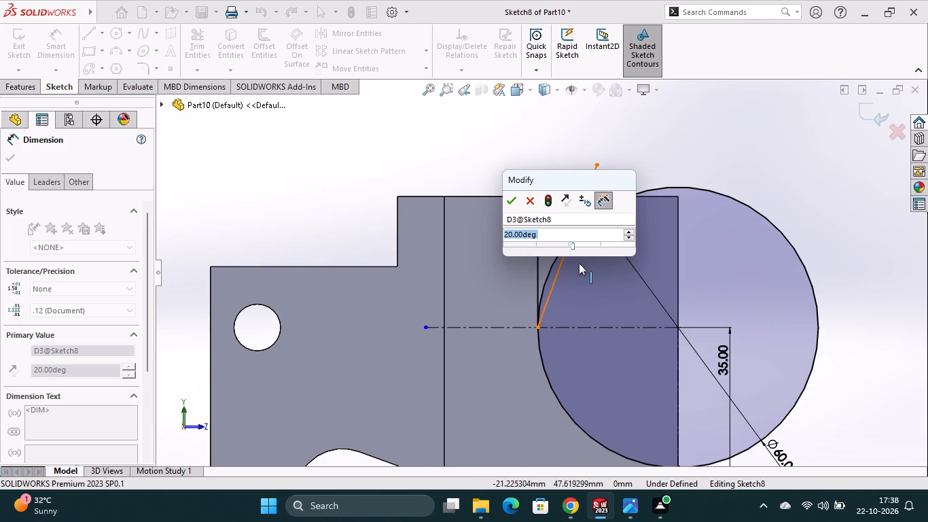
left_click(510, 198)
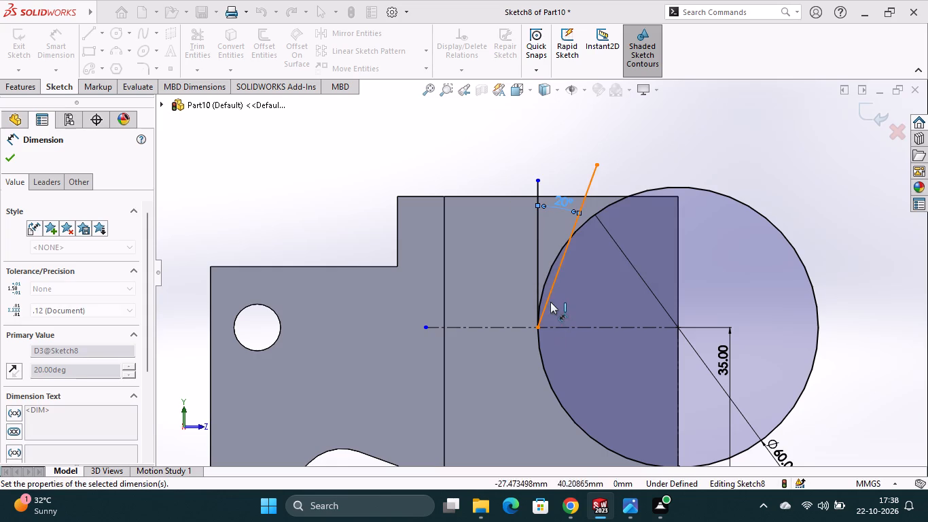
Delete the slanted line that crosses the circle, together with its 20-degree dimension.
scroll(552, 301, "down", 1)
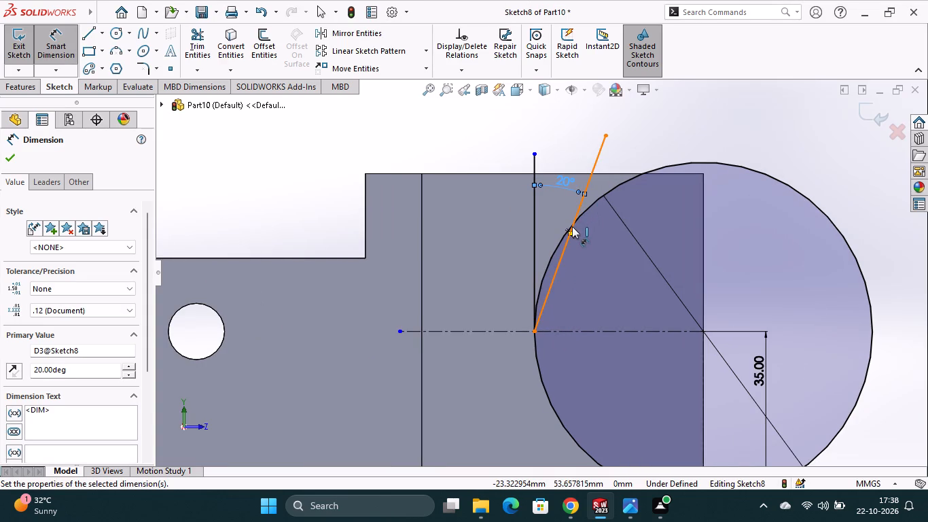
scroll(572, 232, "up", 2)
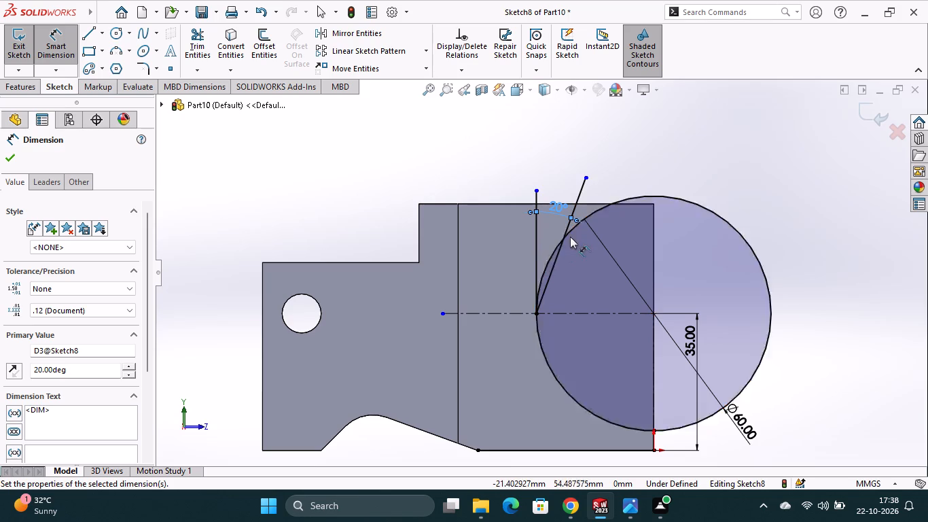
scroll(570, 230, "down", 4)
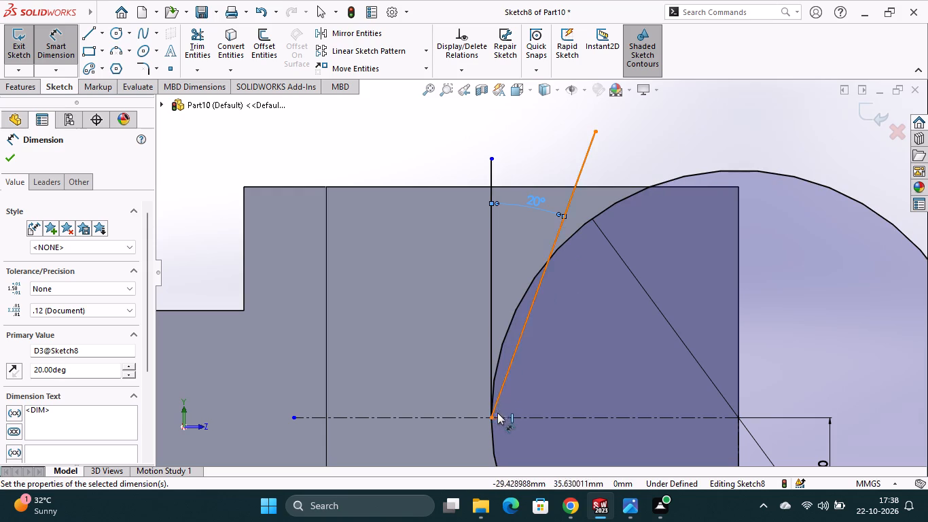
scroll(526, 294, "up", 2)
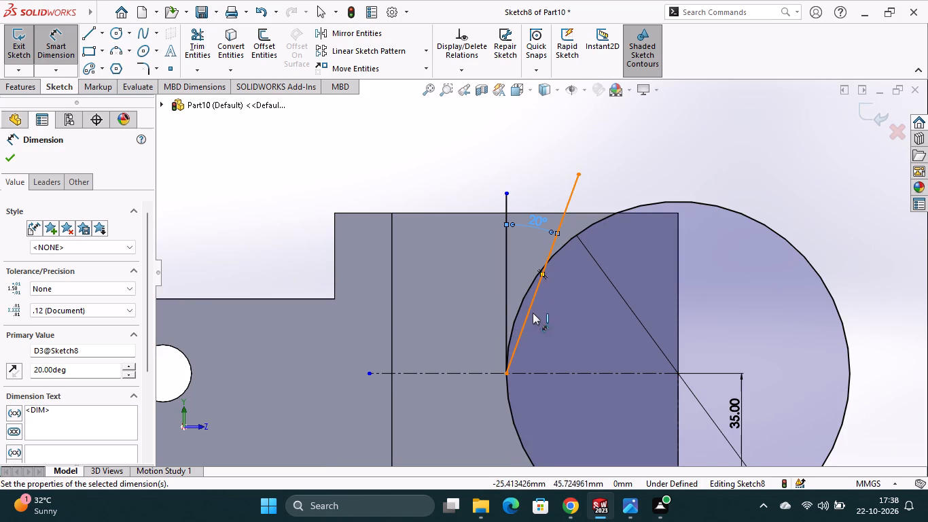
scroll(534, 315, "up", 3)
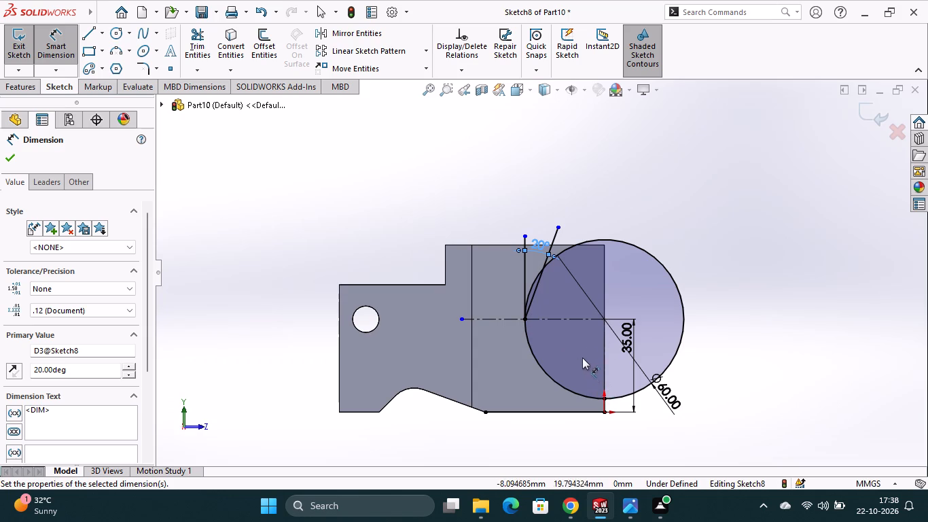
right_click(539, 283)
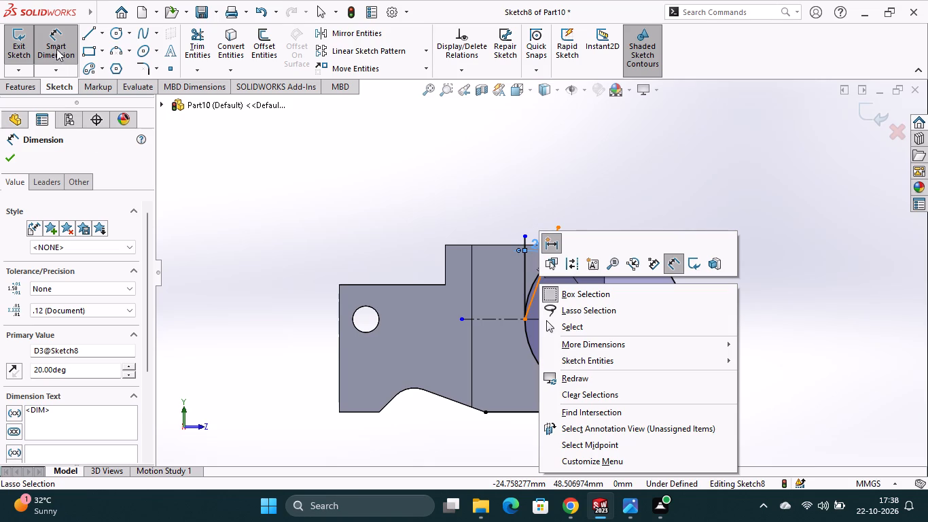
left_click(56, 48)
right_click(556, 234)
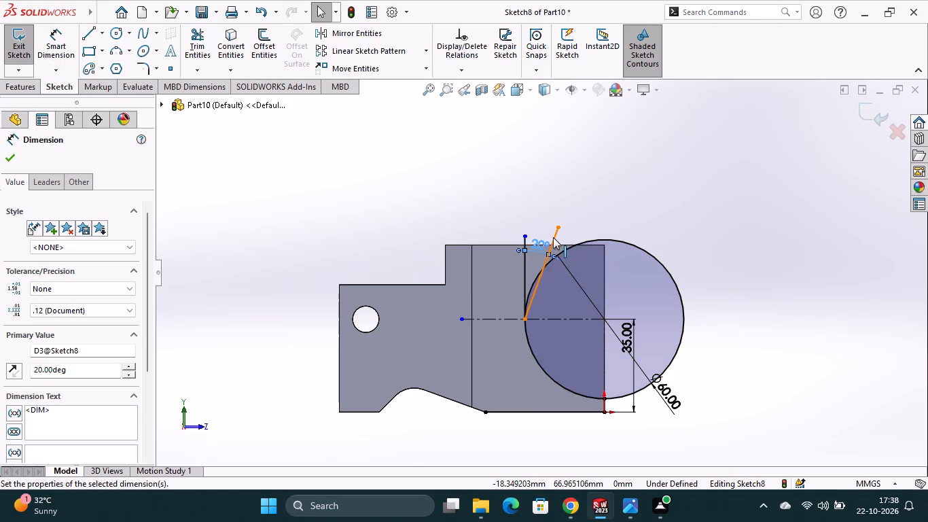
left_click(582, 447)
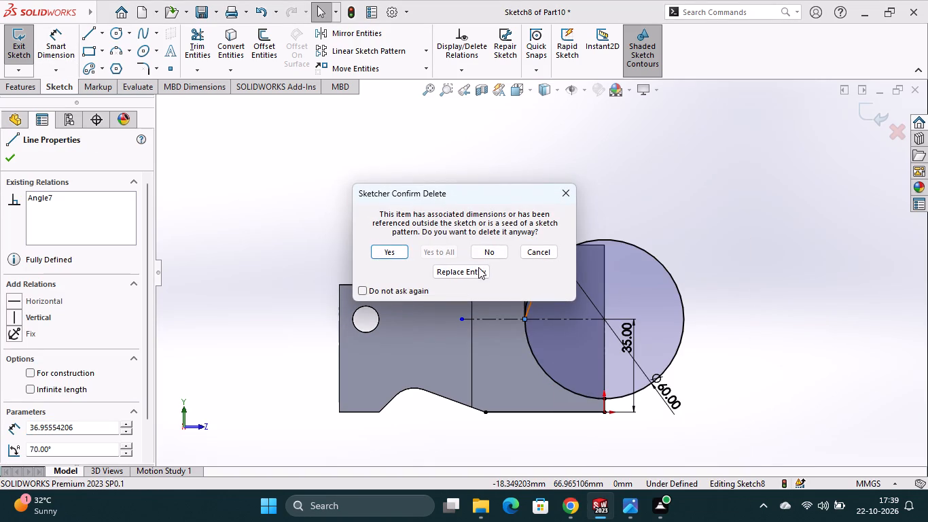
left_click(385, 251)
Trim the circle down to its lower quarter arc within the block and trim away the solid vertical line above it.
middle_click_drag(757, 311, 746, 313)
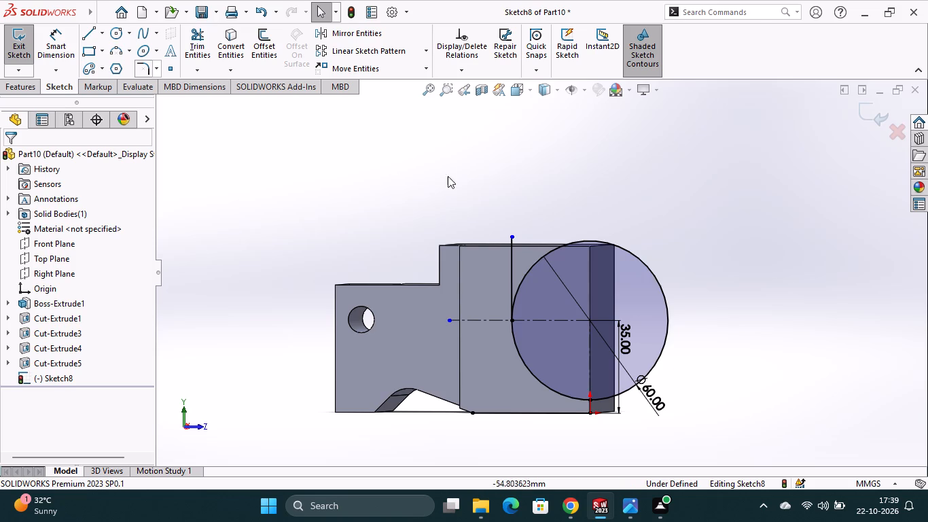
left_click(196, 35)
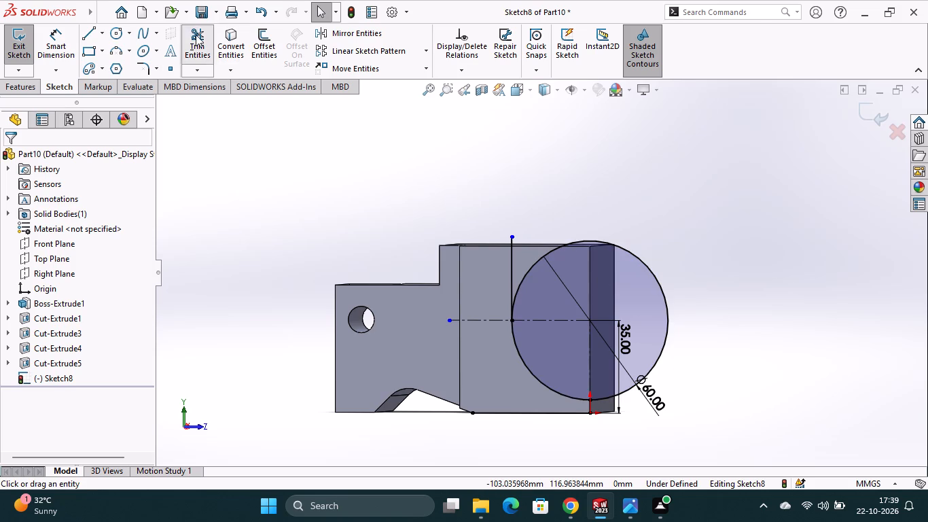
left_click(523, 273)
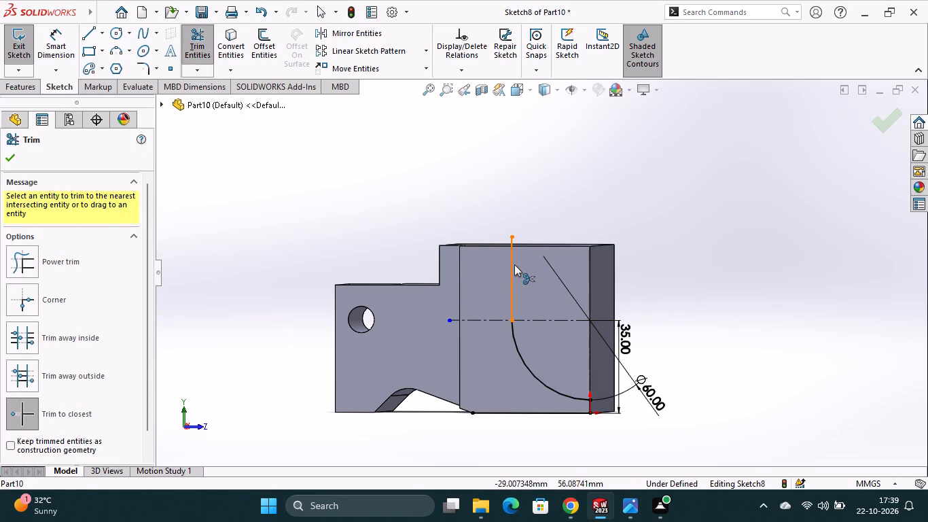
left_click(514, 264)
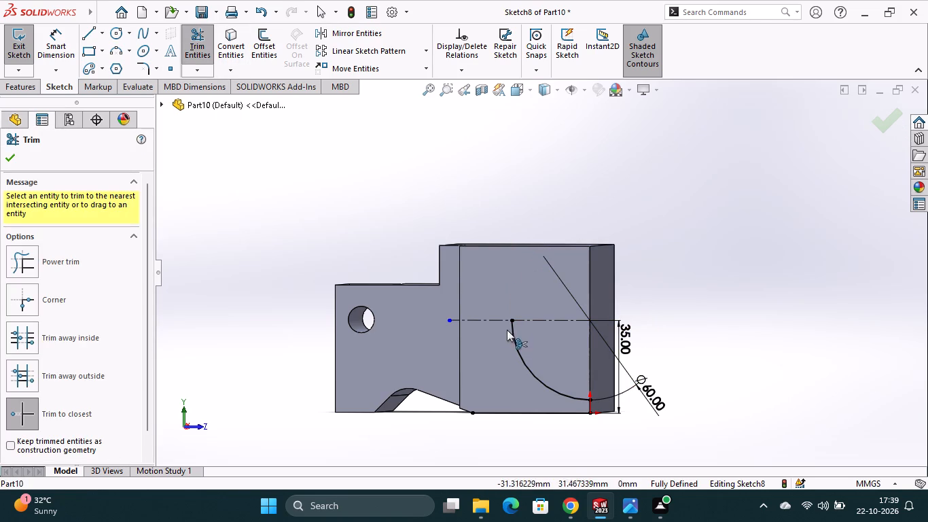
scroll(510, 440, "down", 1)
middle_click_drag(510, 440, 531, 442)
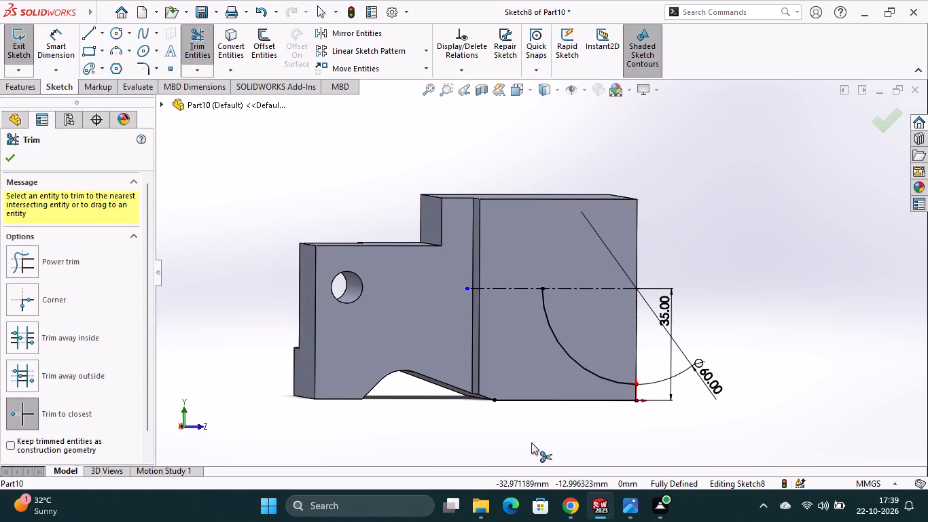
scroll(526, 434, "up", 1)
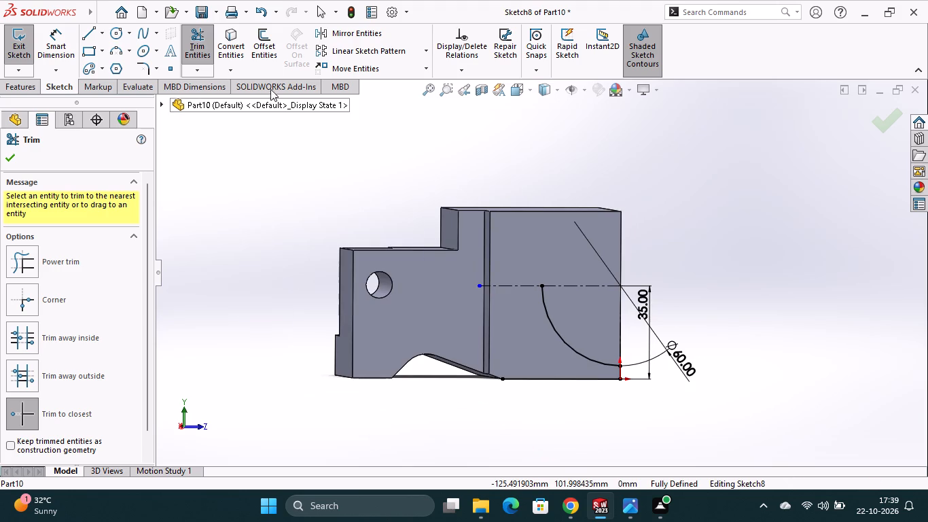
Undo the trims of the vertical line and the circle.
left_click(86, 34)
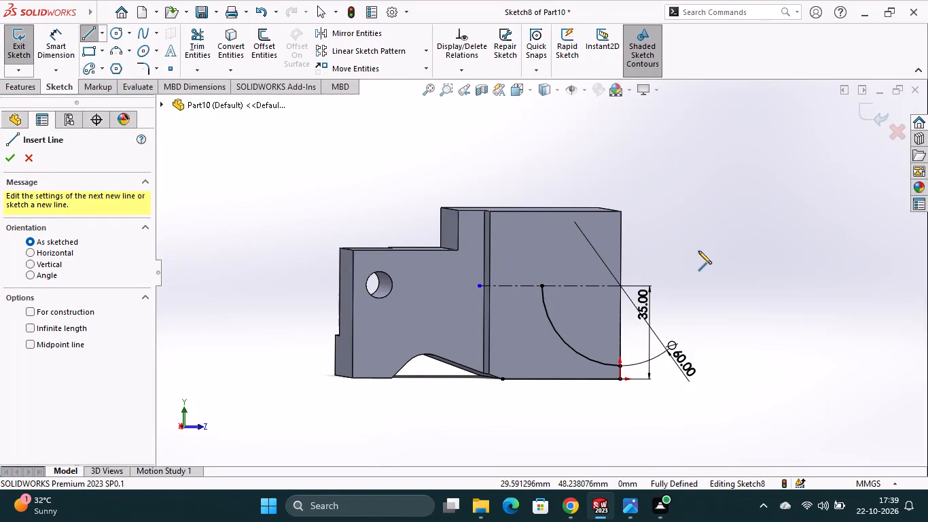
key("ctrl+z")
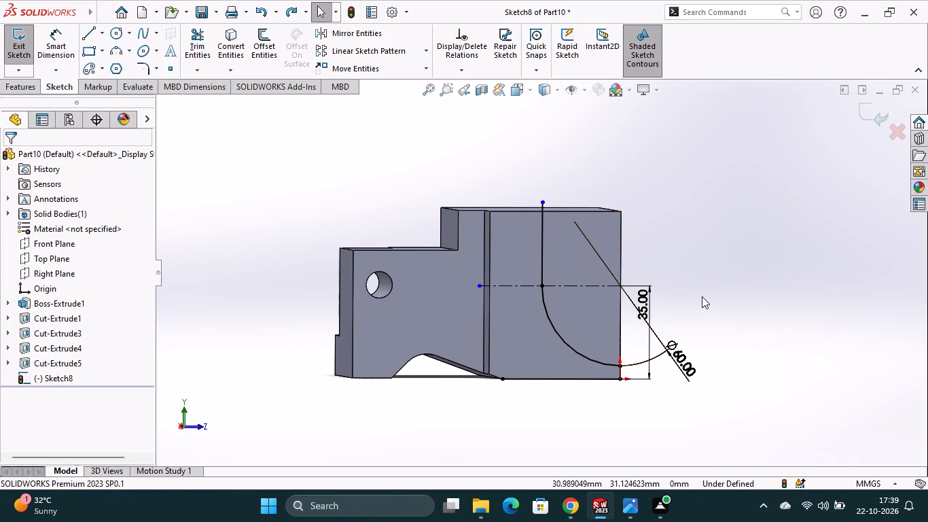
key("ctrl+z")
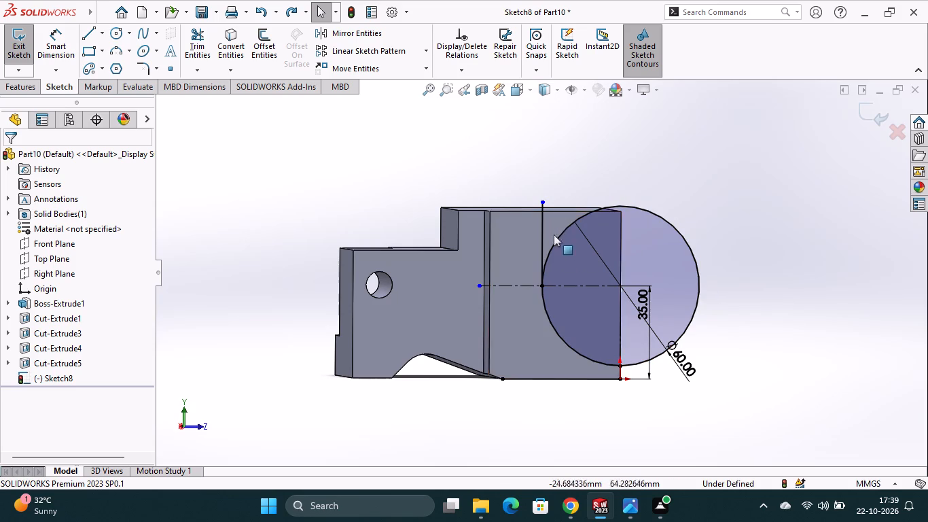
Sketch a solid vertical line about 15 mm long from the block's upper edge down to the circle, just inside the existing vertical line.
left_click(86, 33)
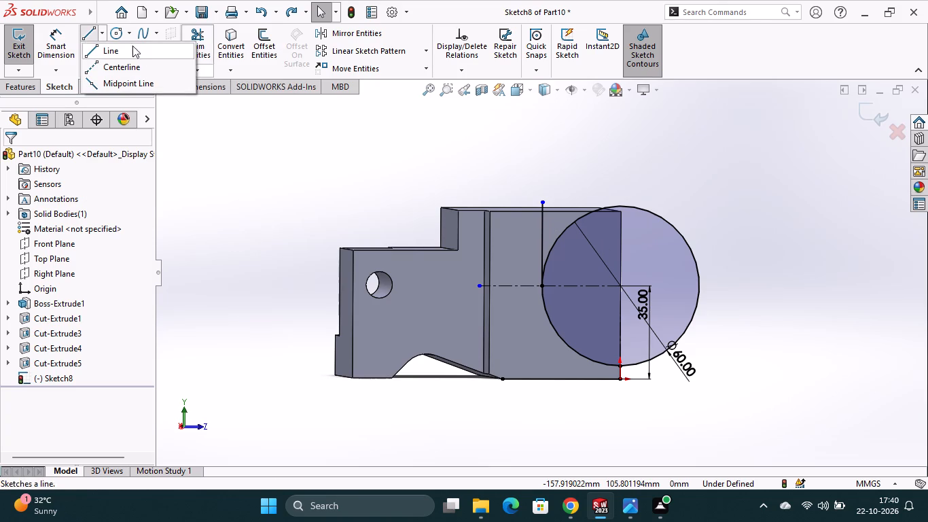
left_click(84, 33)
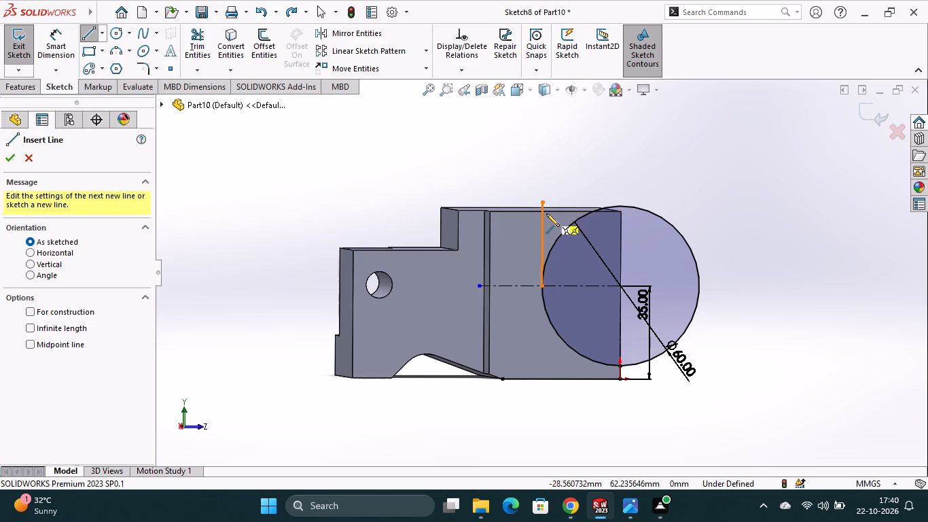
left_click(550, 212)
left_click(552, 251)
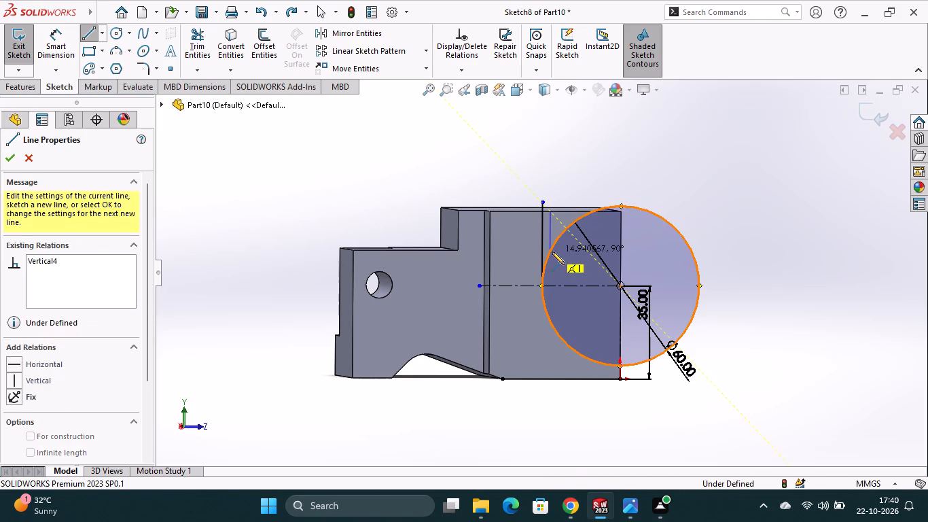
key("Escape")
Orient the view normal to the sketch plane to examine the circle and the two vertical lines.
scroll(575, 268, "down", 2)
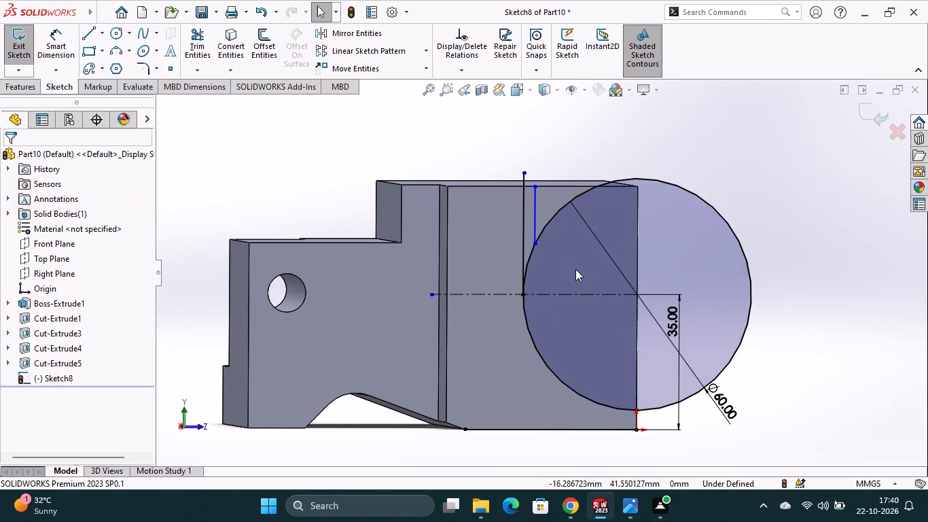
middle_click_drag(573, 271, 565, 271)
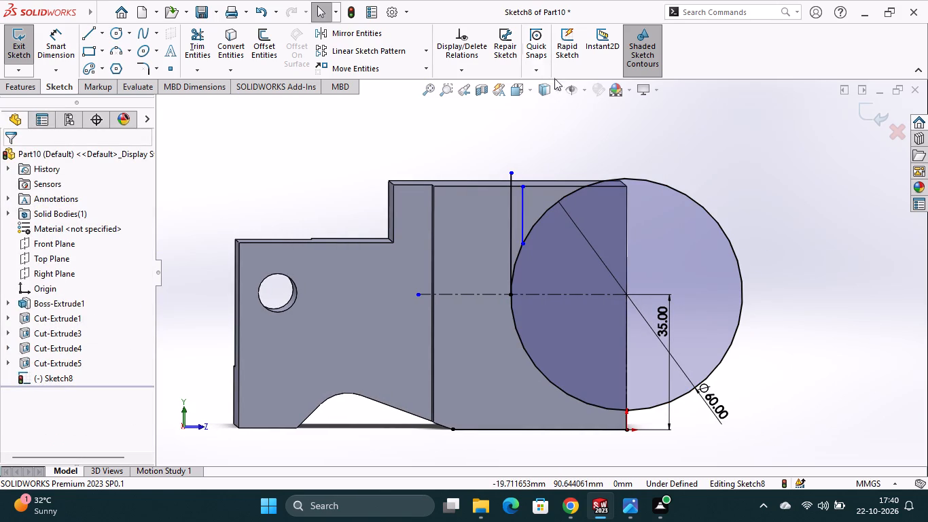
left_click(559, 93)
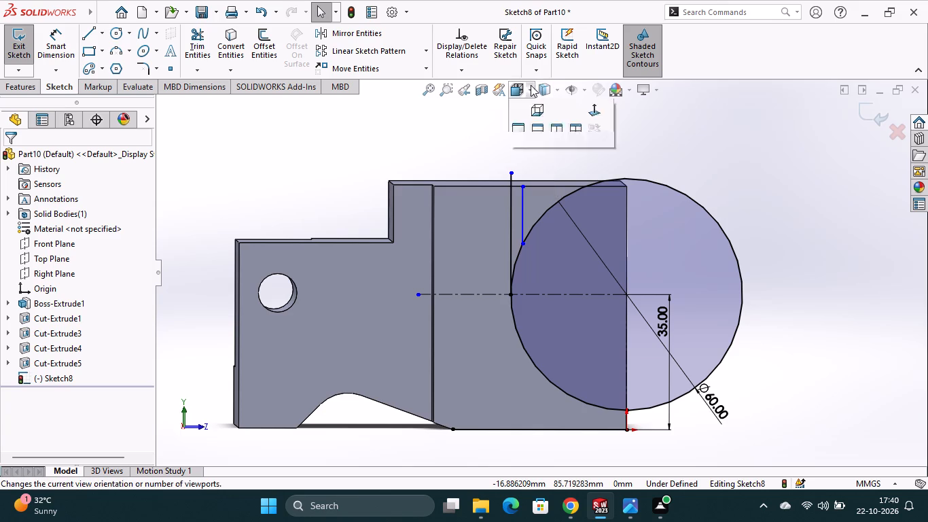
left_click(531, 84)
left_click(529, 84)
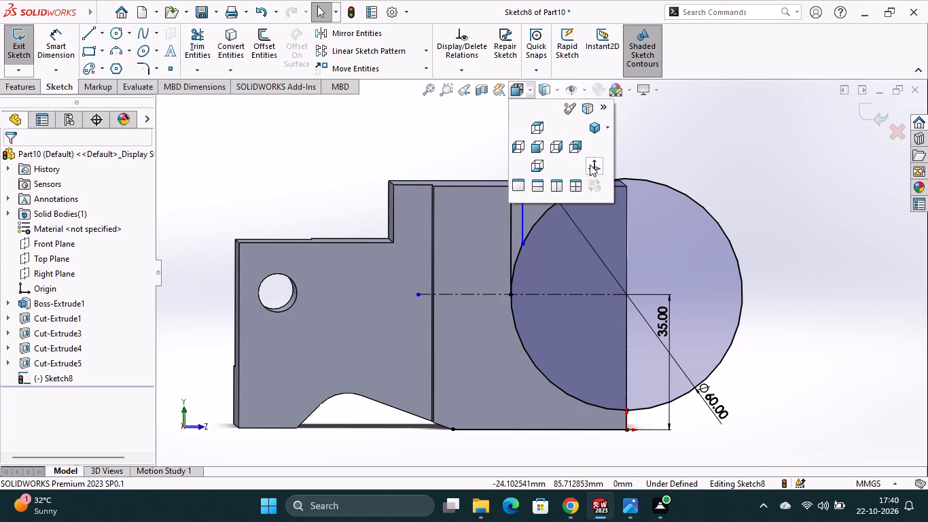
left_click(590, 166)
scroll(581, 216, "down", 2)
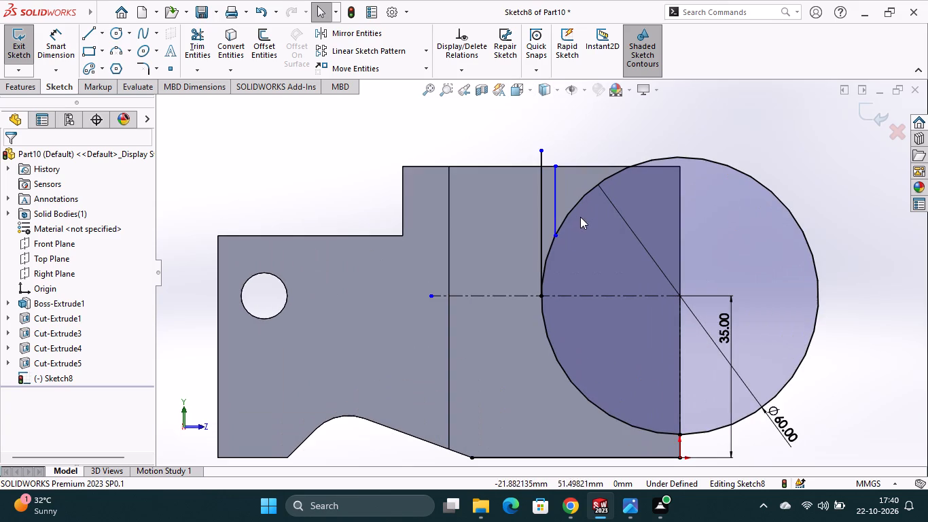
Dimension the short inner vertical line between its endpoints on the block's upper edge and the circle, setting its length to 18 mm.
left_click(50, 38)
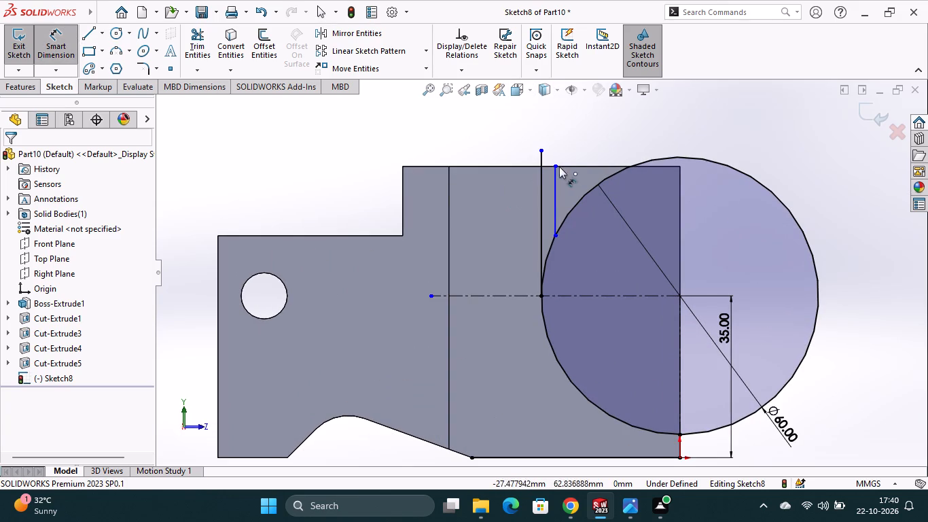
left_click(556, 166)
left_click(555, 235)
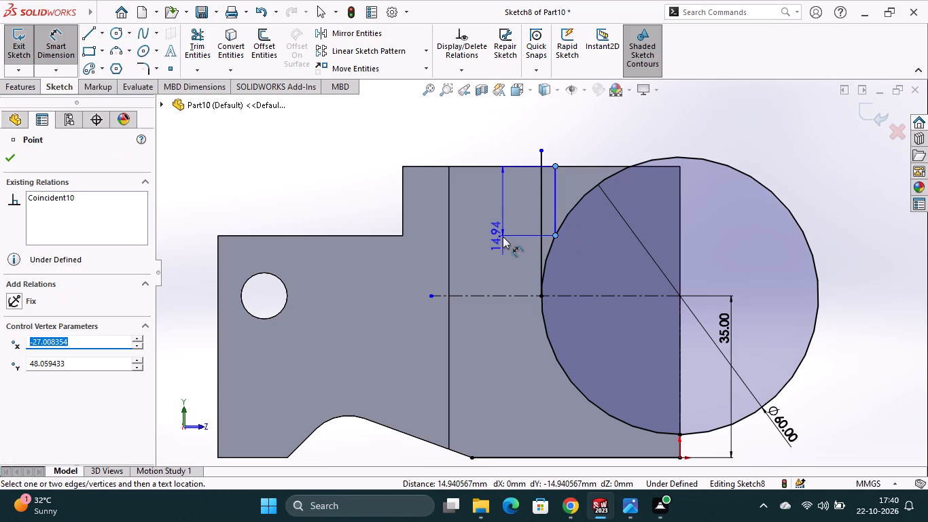
left_click(503, 237)
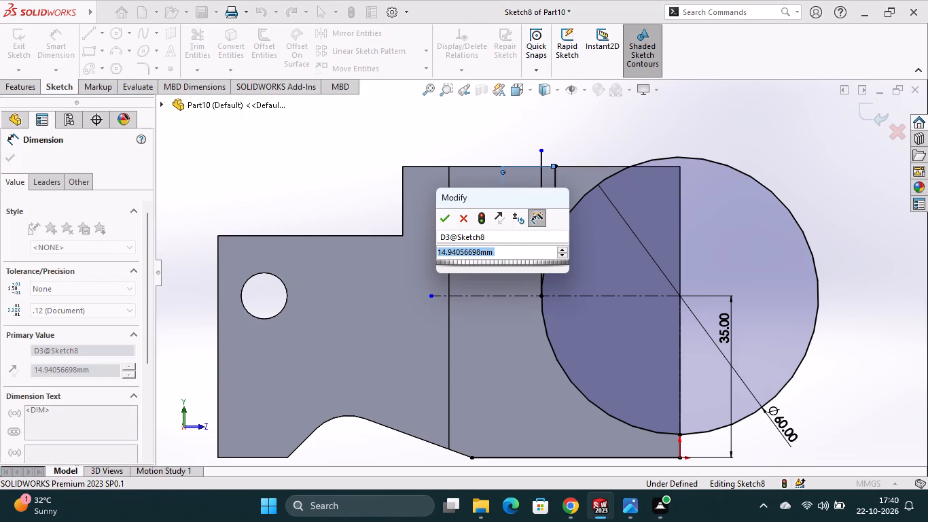
type("18")
key("Return")
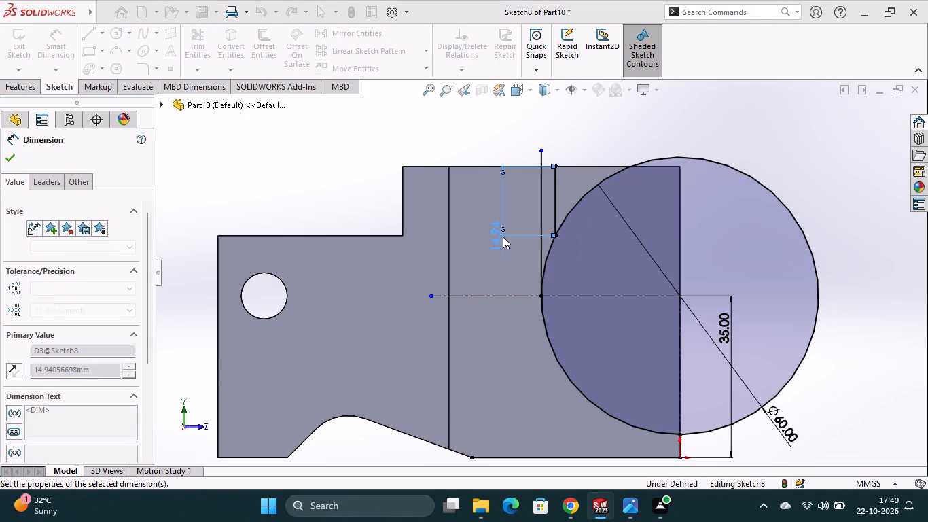
left_click(625, 136)
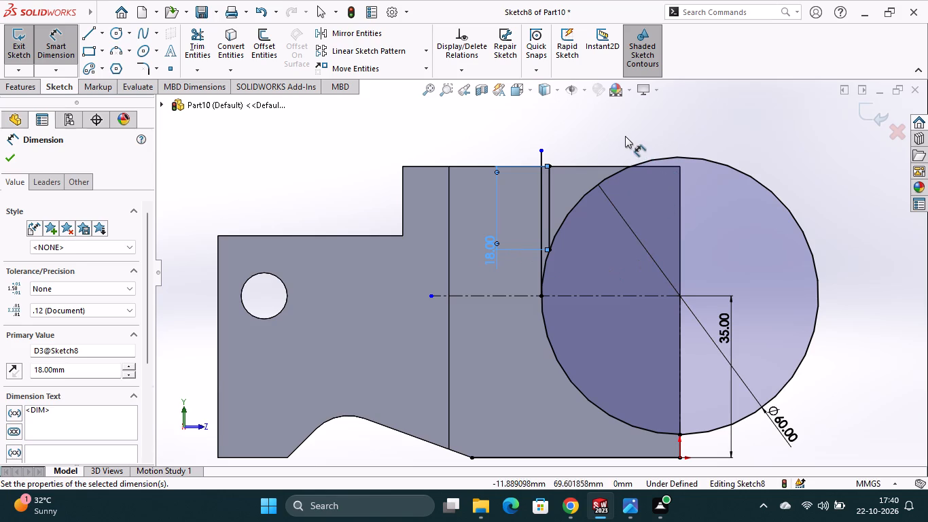
scroll(573, 243, "down", 2)
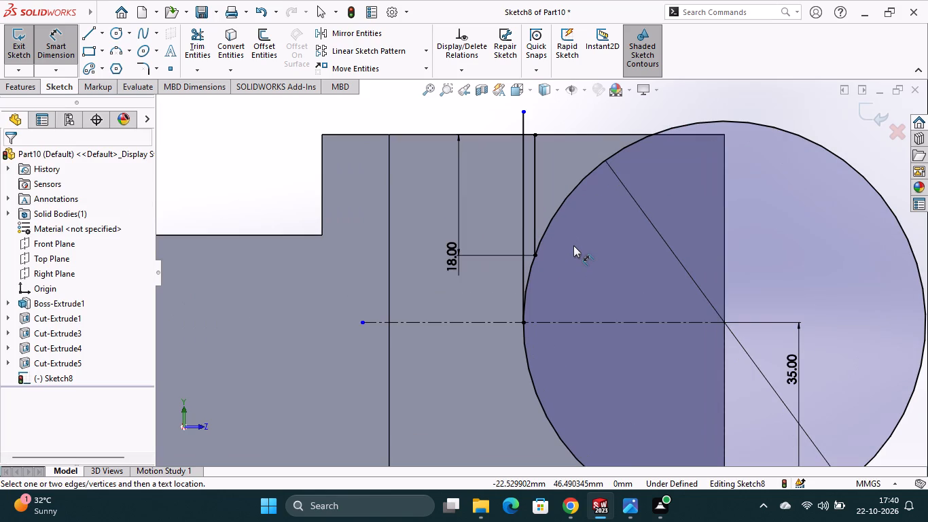
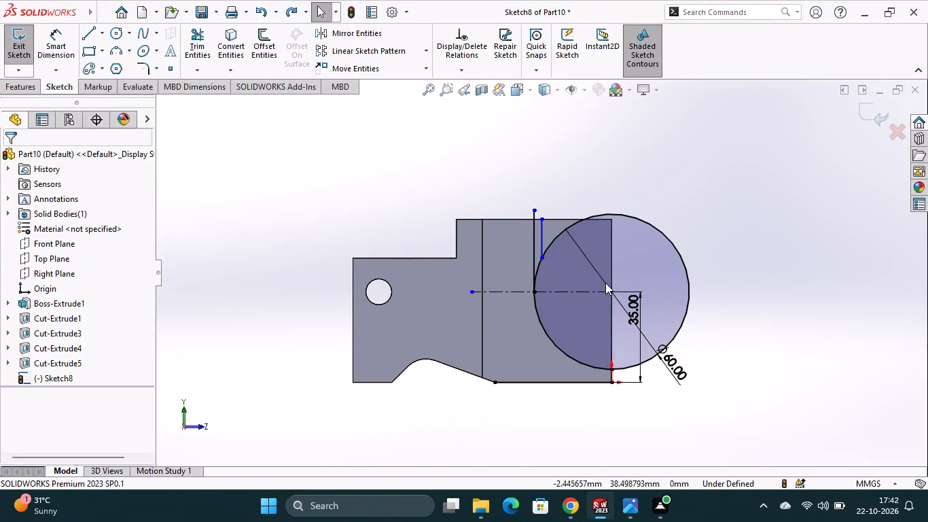
Undo the last sketch edit, close the sketch and delete the unfinished circle-and-line profile sketch from the part.
key("ctrl+z")
left_click(874, 123)
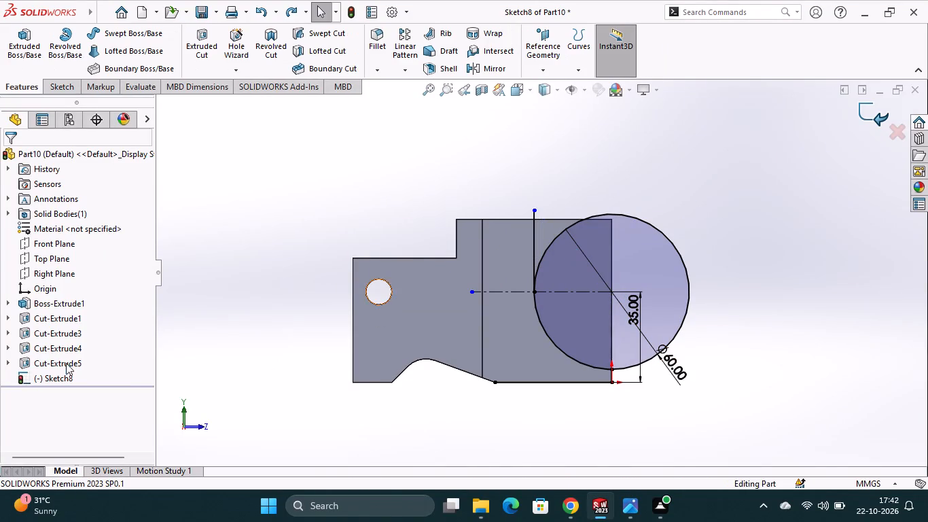
right_click(60, 373)
left_click(111, 332)
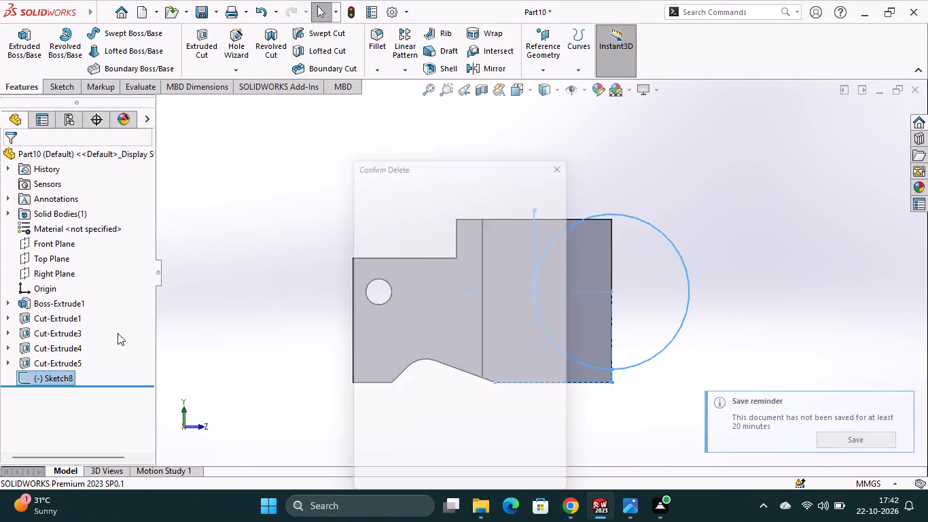
left_click(563, 188)
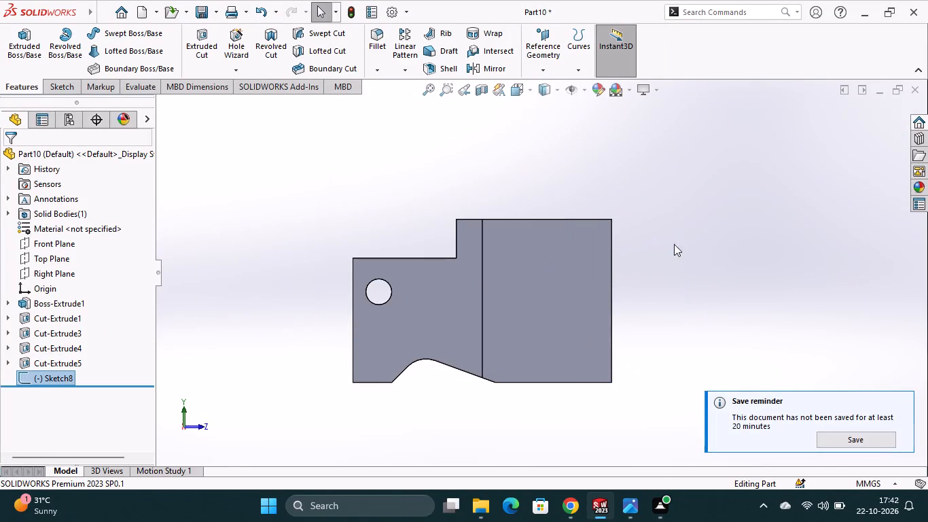
left_click(668, 251)
Start a new sketch on the block's opposite large side face.
middle_click_drag(647, 289, 493, 326)
scroll(480, 318, "up", 1)
left_click(475, 311)
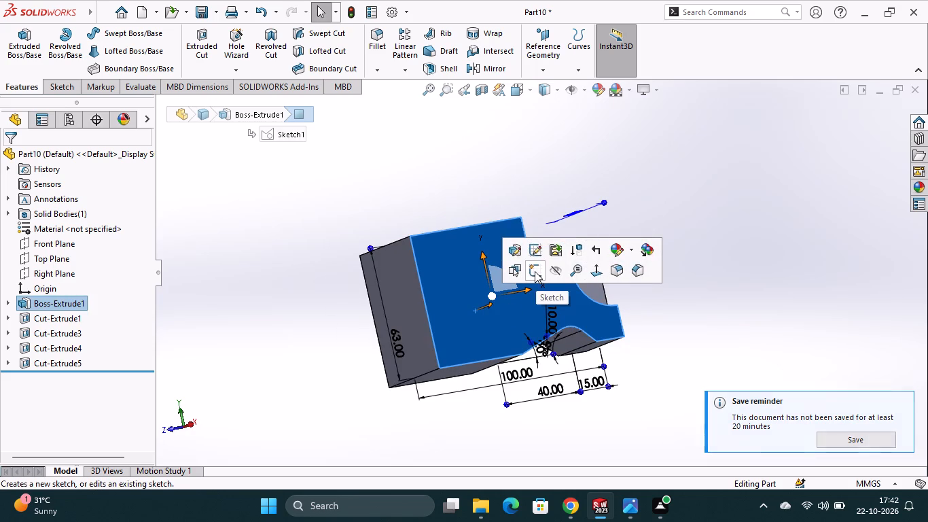
left_click(535, 271)
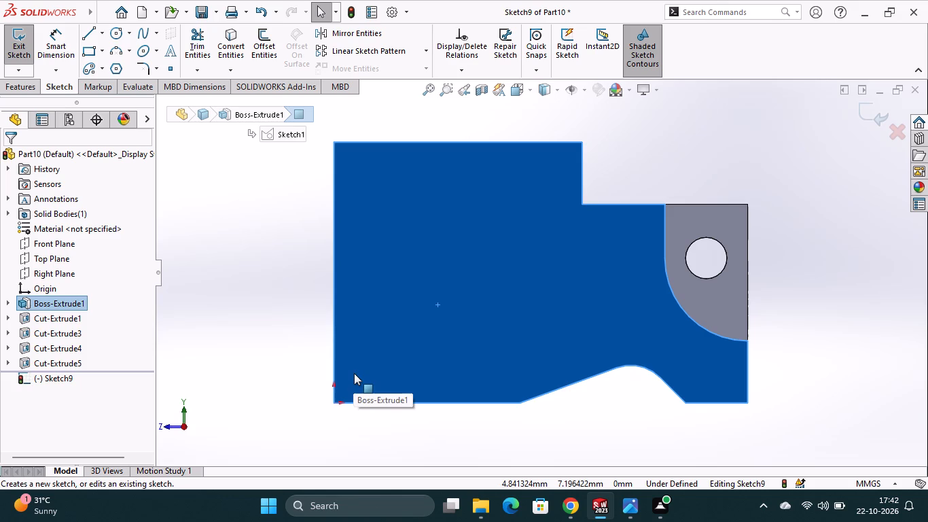
Draw centerlines from the origin up to the end edge's midpoint, about 31.5 mm, and horizontally past the block's far end.
left_click(101, 30)
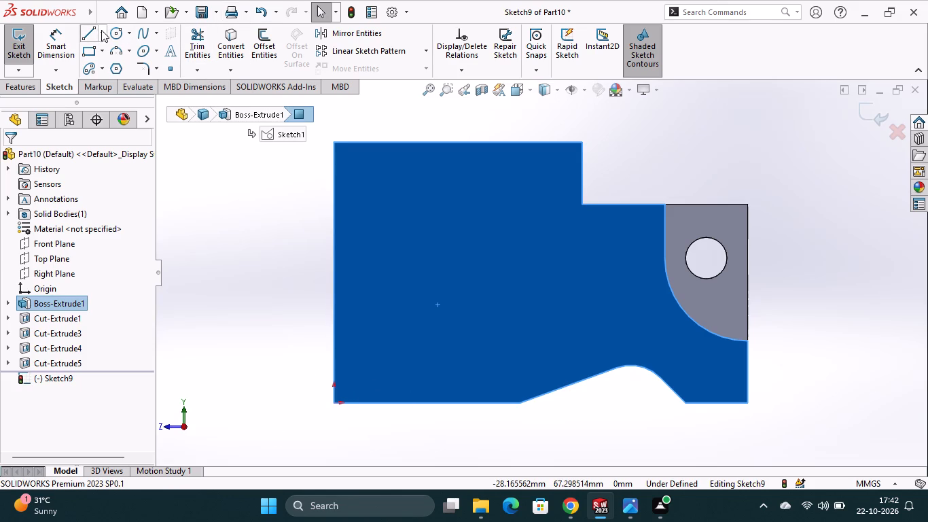
left_click(99, 71)
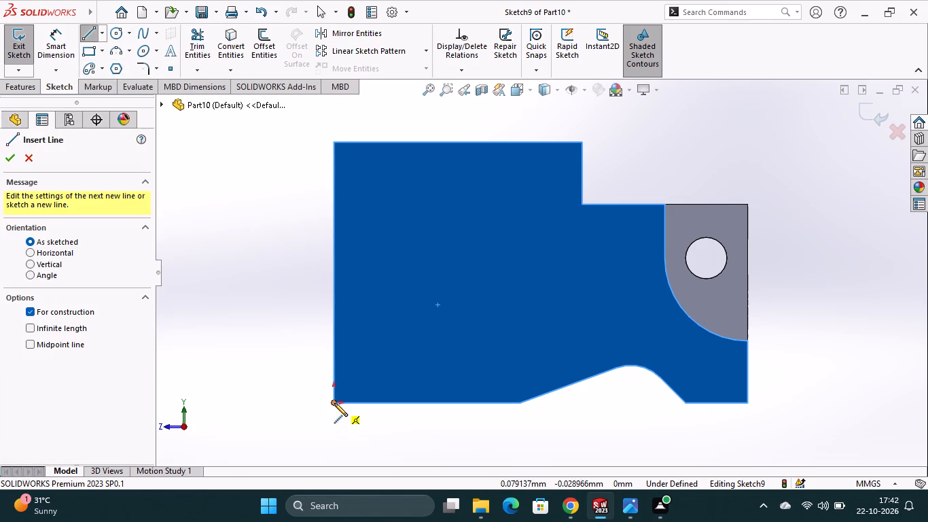
left_click(334, 402)
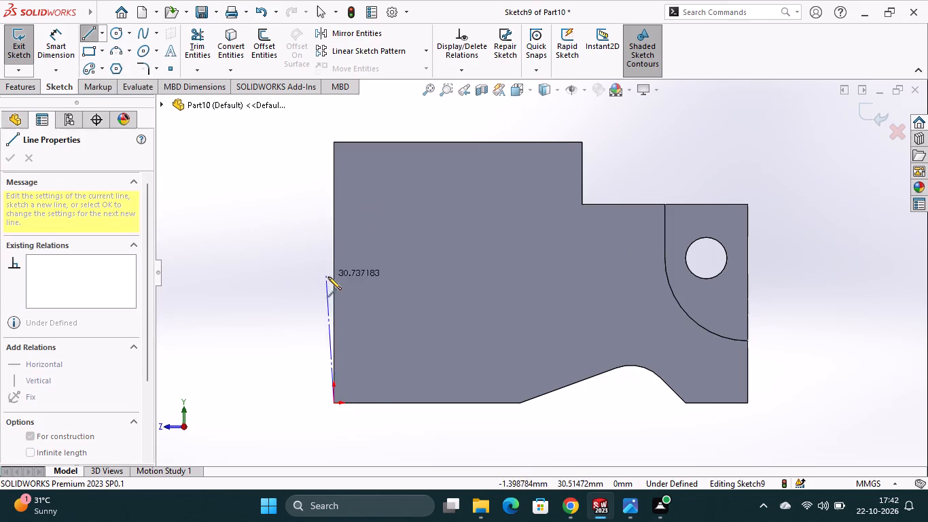
left_click(333, 273)
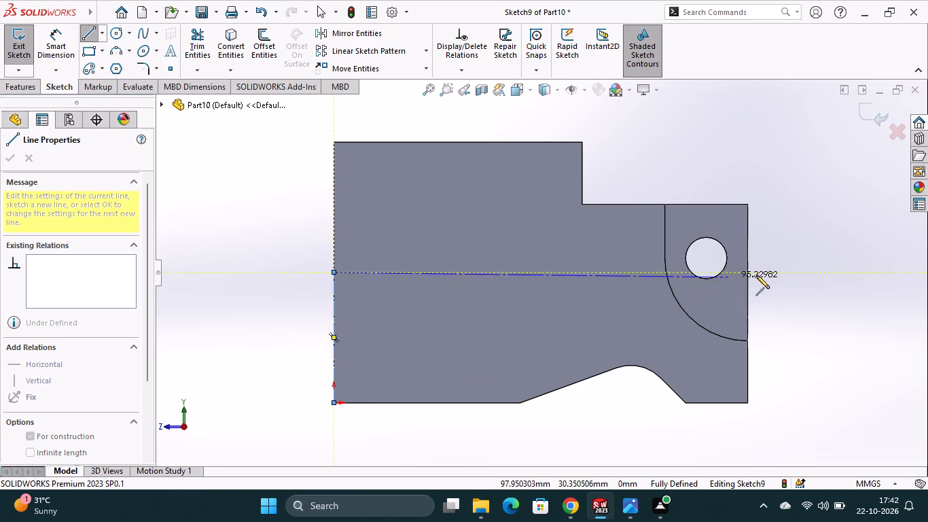
left_click(768, 275)
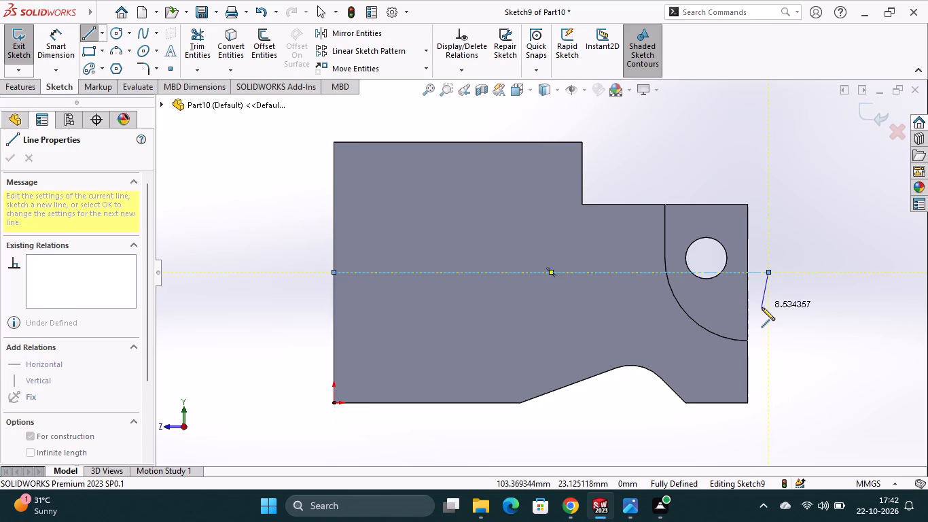
key("Escape")
Sketch a short horizontal centerline crossing the block's tall end edge, about 11 mm above the bottom edge.
left_click(103, 34)
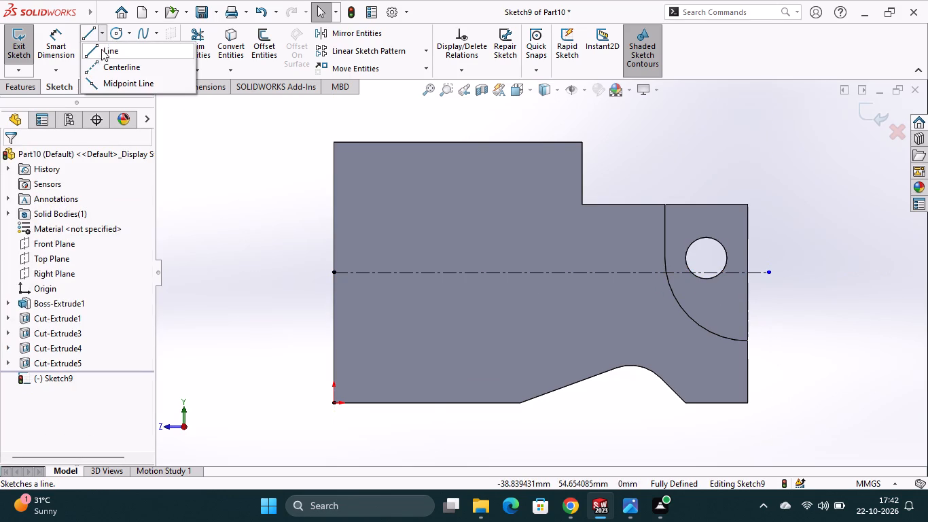
left_click(99, 67)
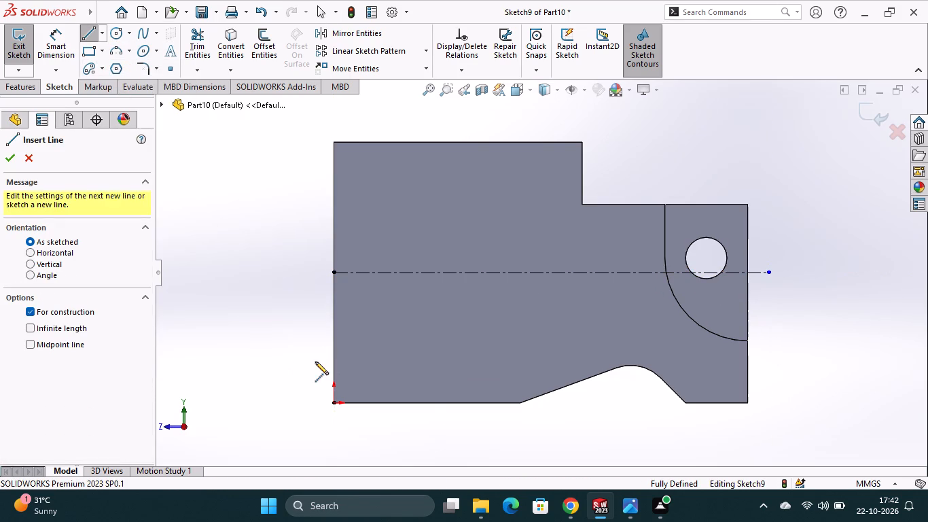
left_click(305, 358)
left_click(404, 361)
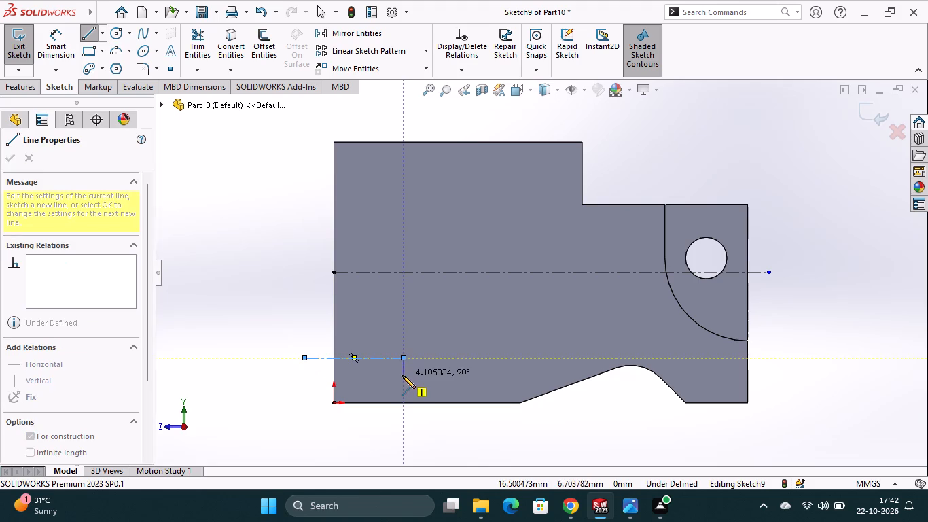
key("Escape")
Dimension the short centerline's height above the origin, setting it to 5 mm.
left_click(56, 31)
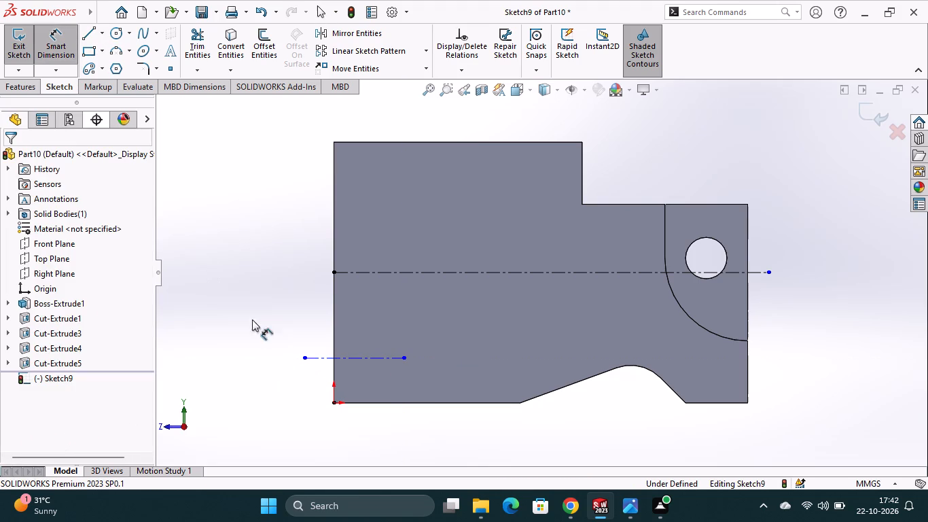
left_click(332, 403)
left_click(326, 359)
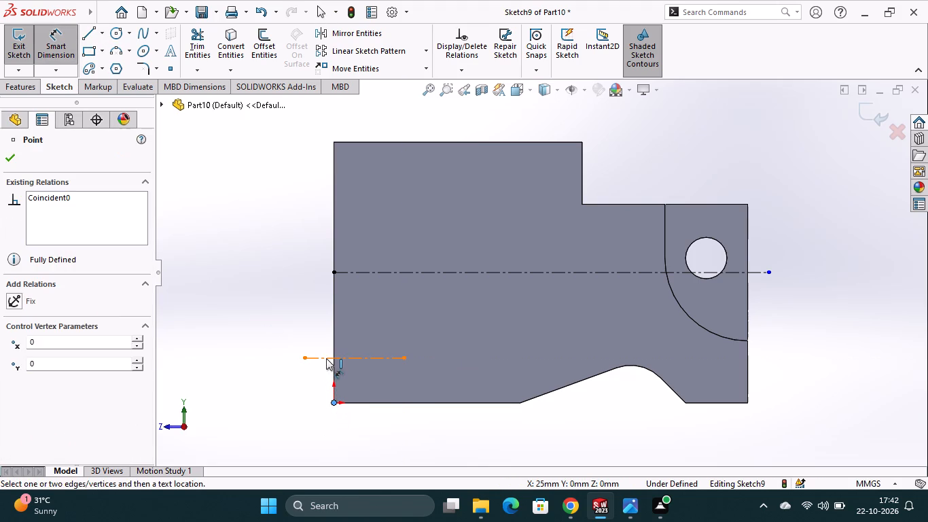
left_click(283, 391)
key("5")
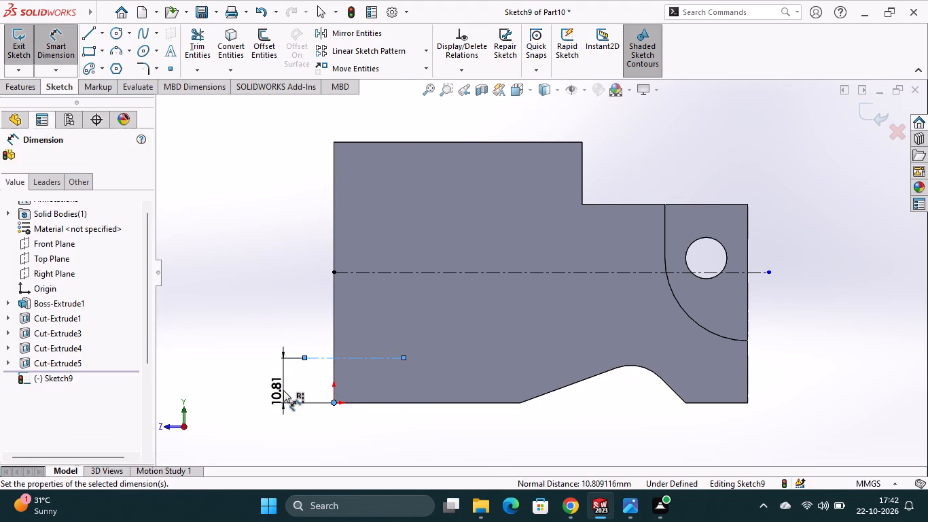
key("Return")
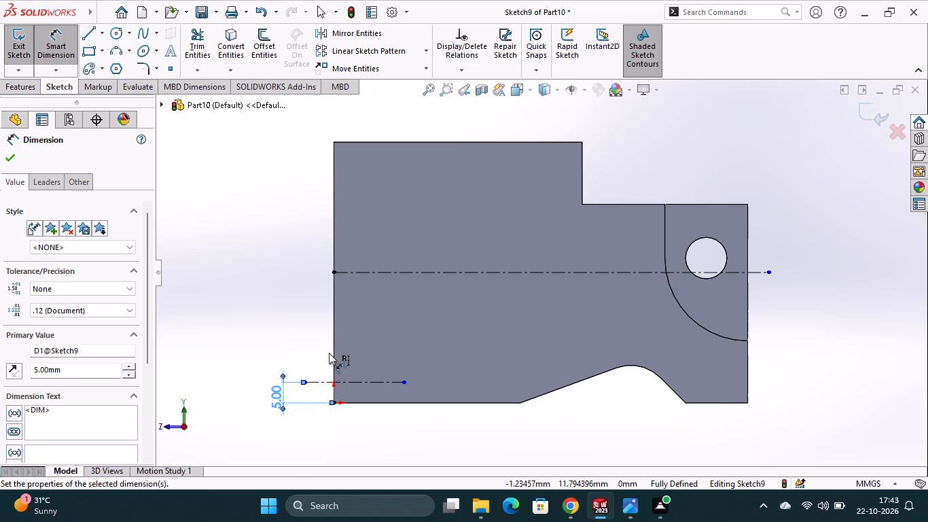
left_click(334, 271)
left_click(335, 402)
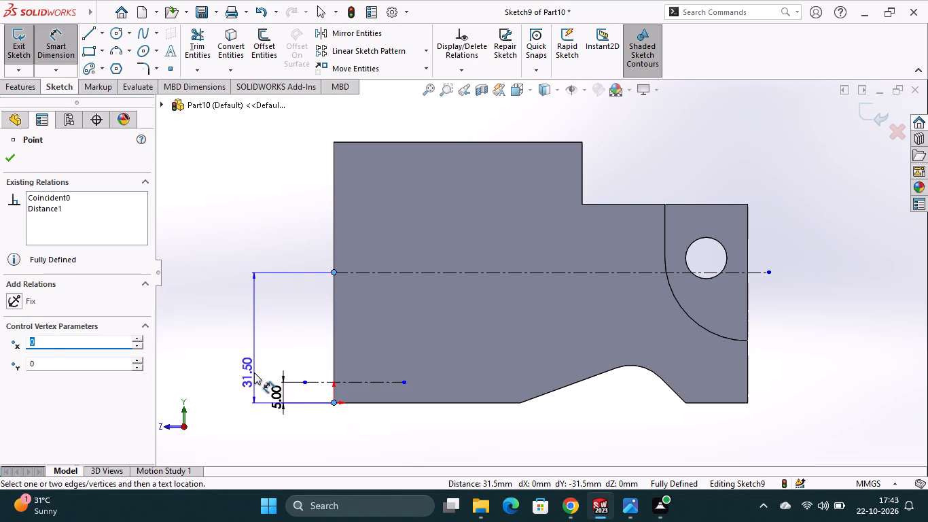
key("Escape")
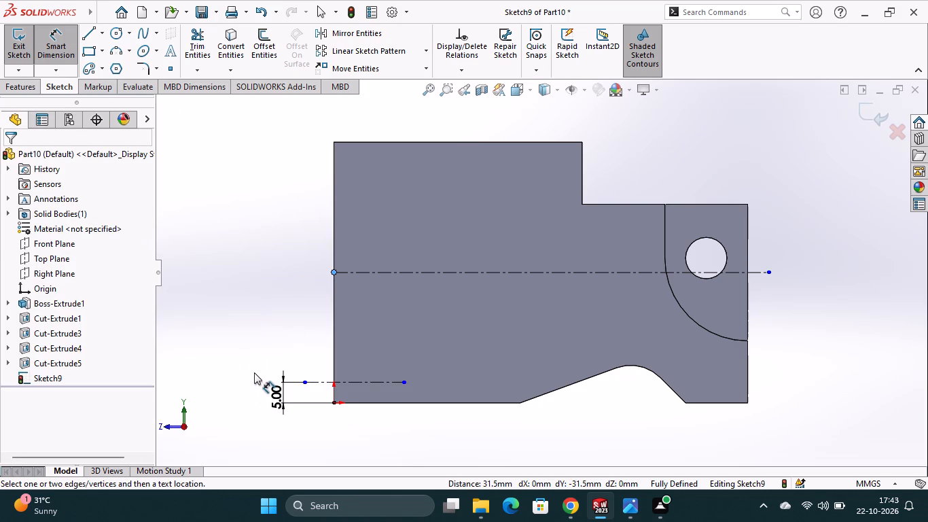
Sketch a circle of about 26.5 mm radius centred on the end edge's midpoint, reaching down to the short centerline.
left_click(115, 33)
left_click(332, 271)
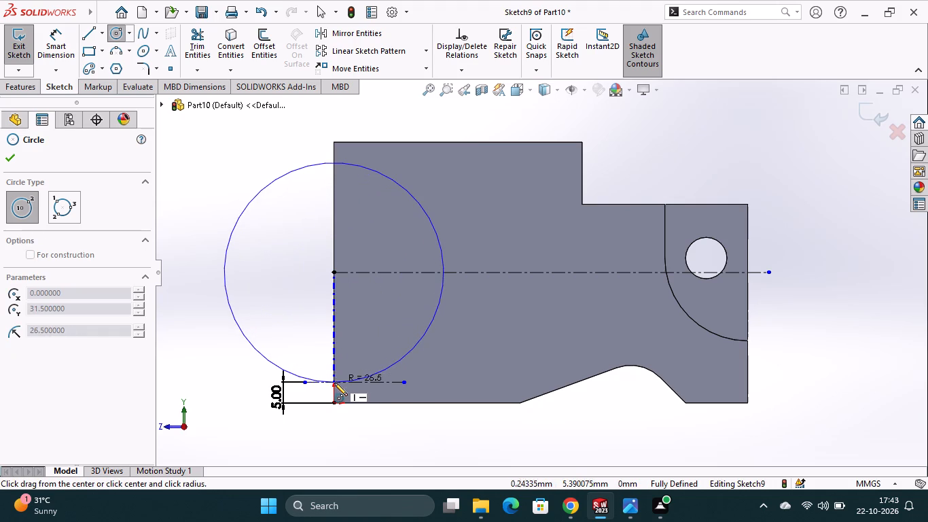
left_click(334, 383)
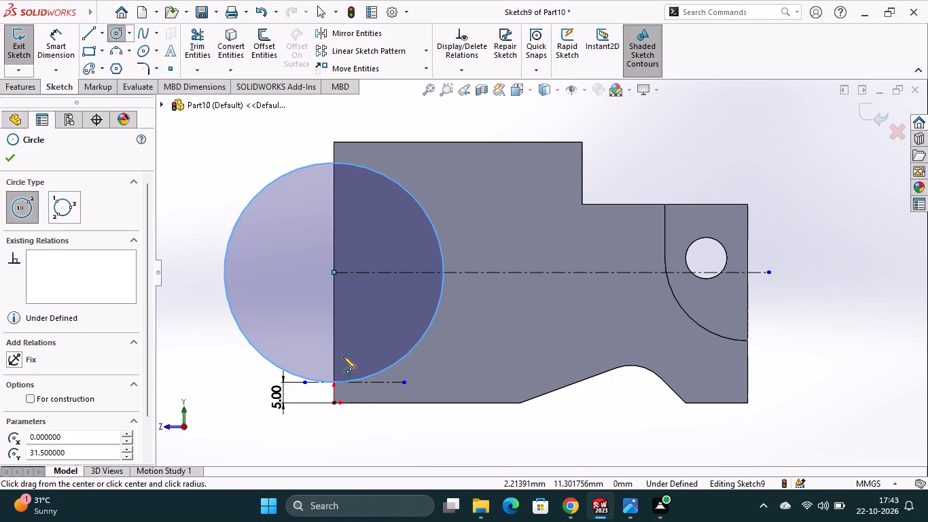
key("Escape")
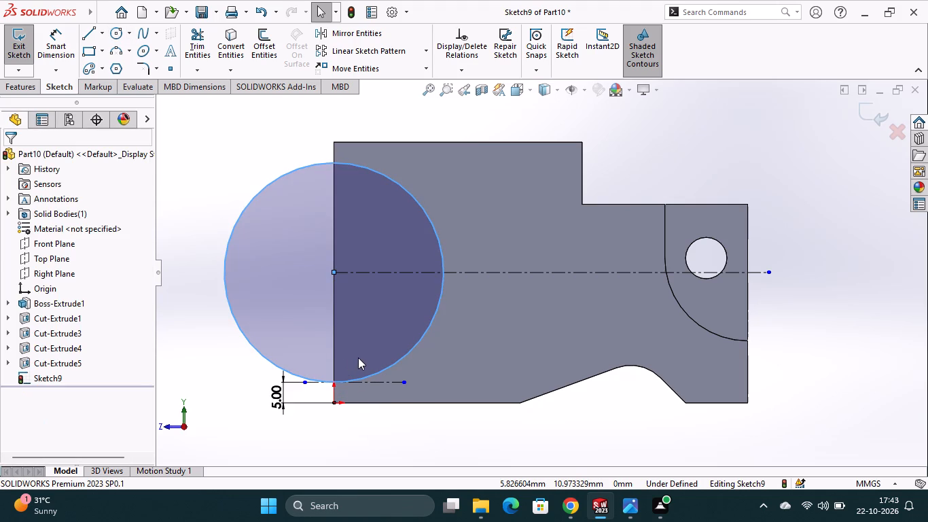
Dimension the circle's diameter, setting it to 50 mm.
left_click(60, 40)
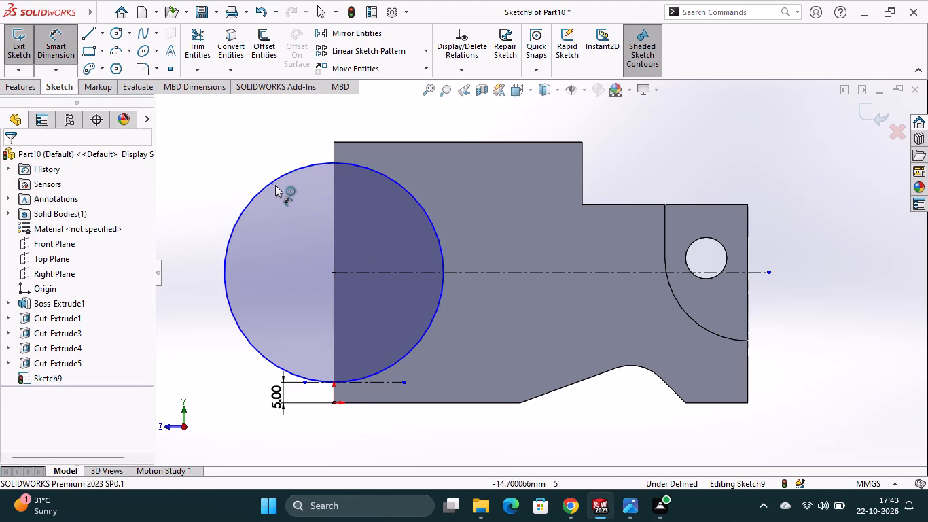
left_click(272, 179)
left_click(256, 169)
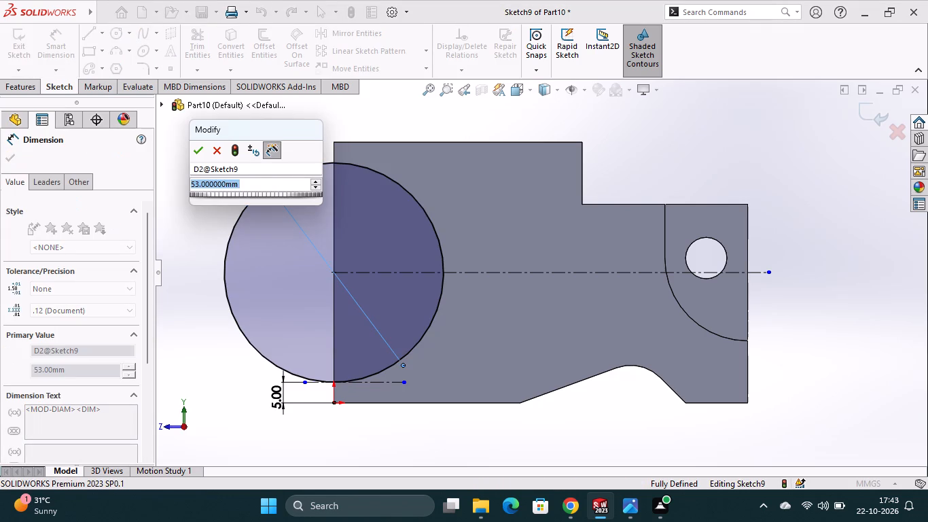
type("50")
key("Return")
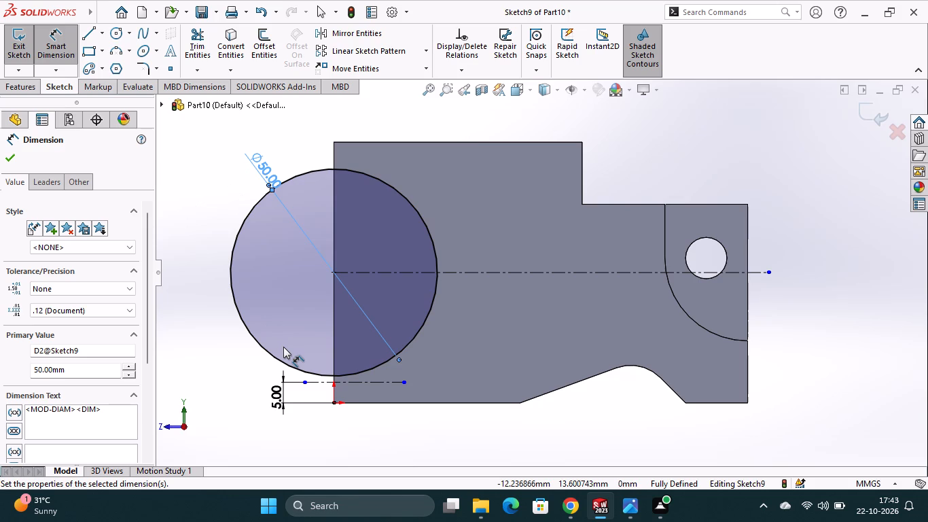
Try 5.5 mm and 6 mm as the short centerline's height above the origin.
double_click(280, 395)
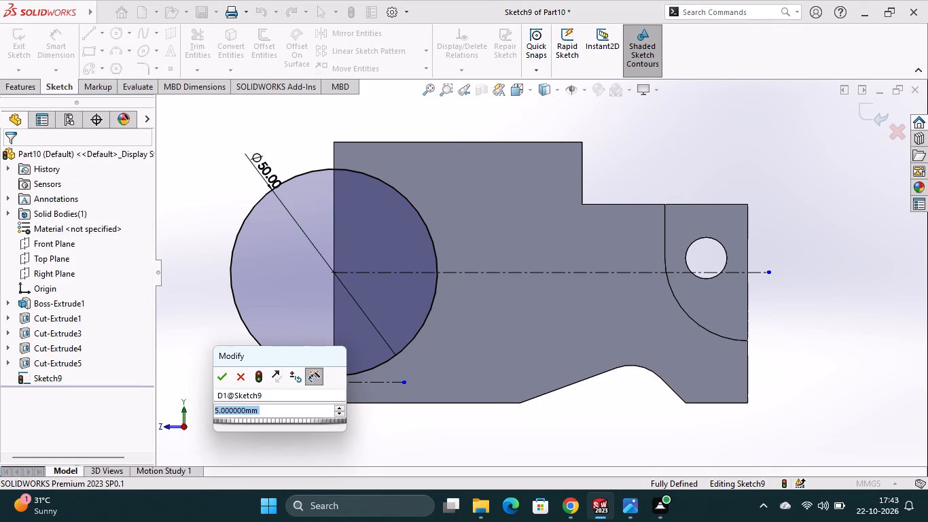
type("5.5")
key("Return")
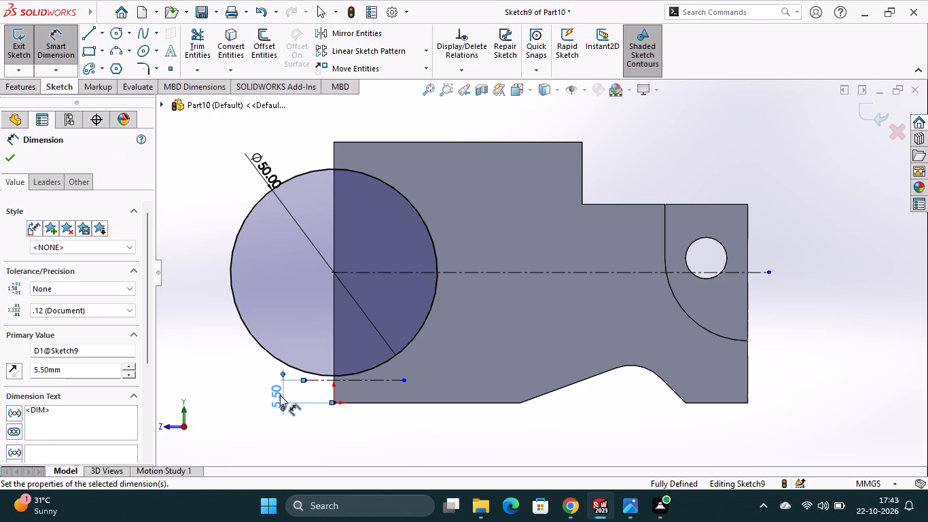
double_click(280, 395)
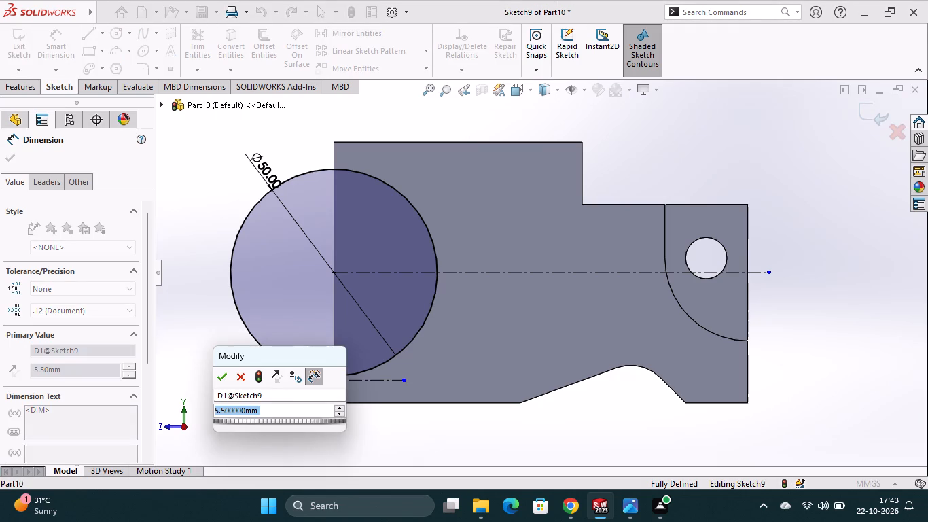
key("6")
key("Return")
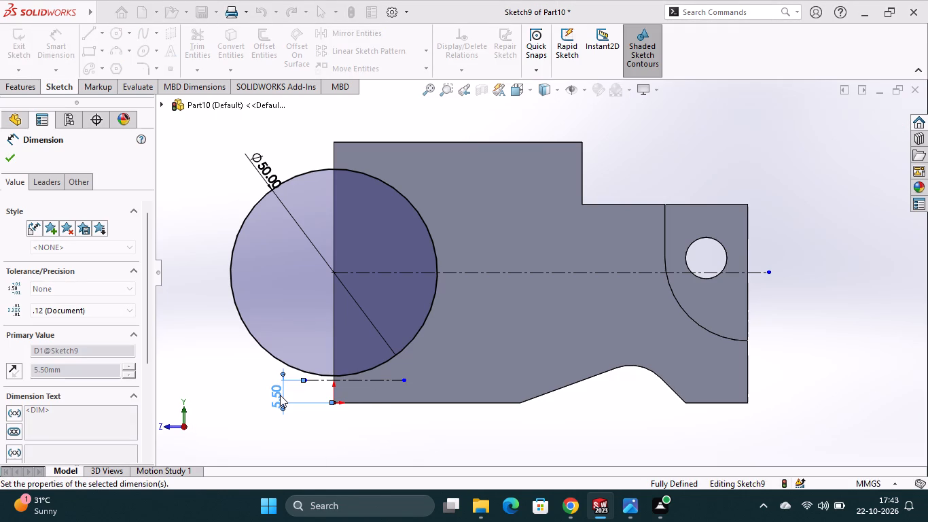
Set the short centerline's height above the origin to 7 mm.
scroll(344, 371, "down", 6)
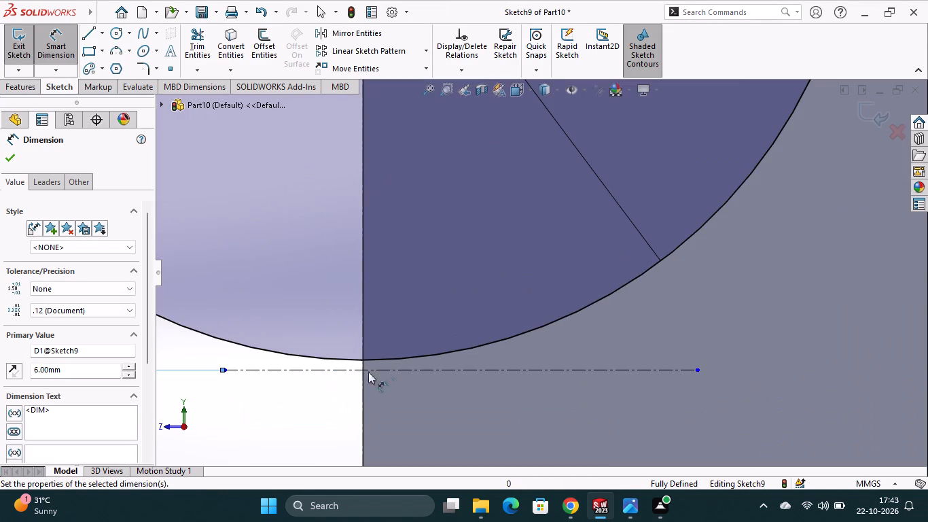
scroll(353, 368, "up", 3)
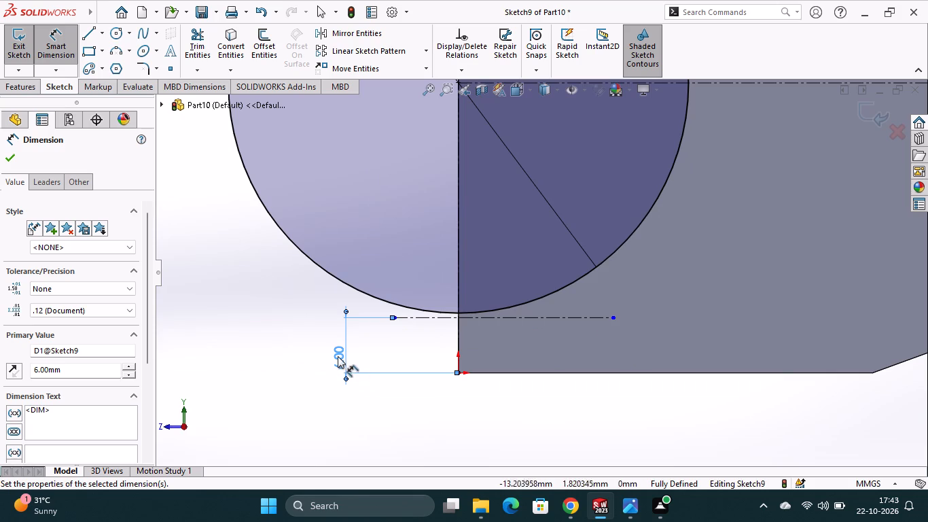
double_click(342, 355)
key("7")
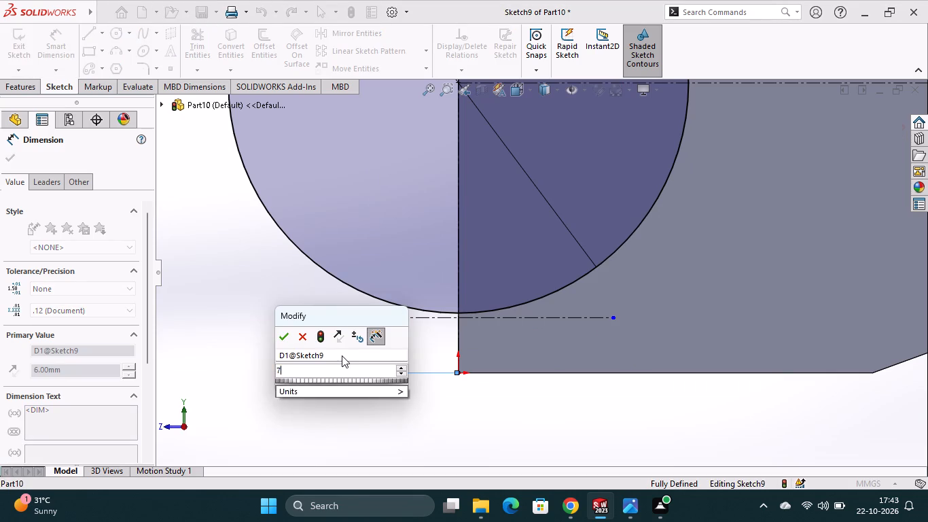
key("Return")
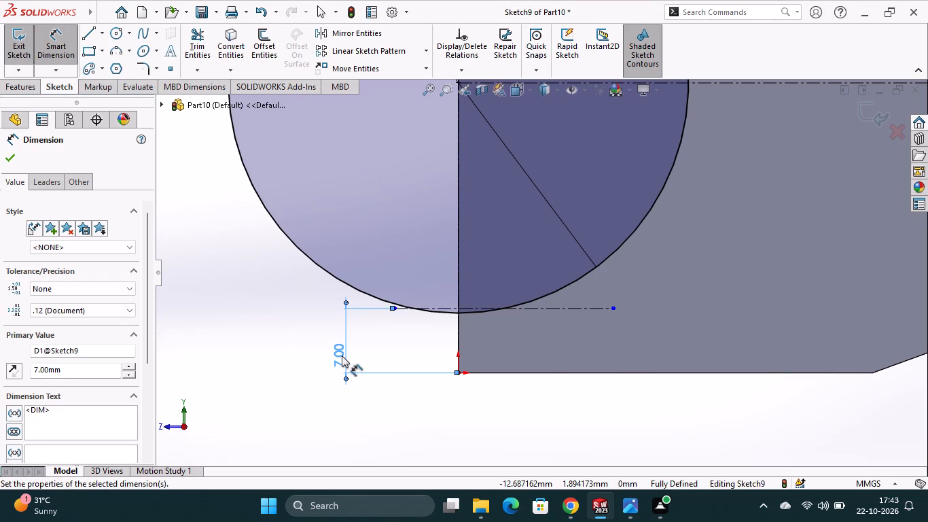
Set the short centerline's height above the origin to 6.5 mm.
double_click(342, 355)
type("6.5")
key("Return")
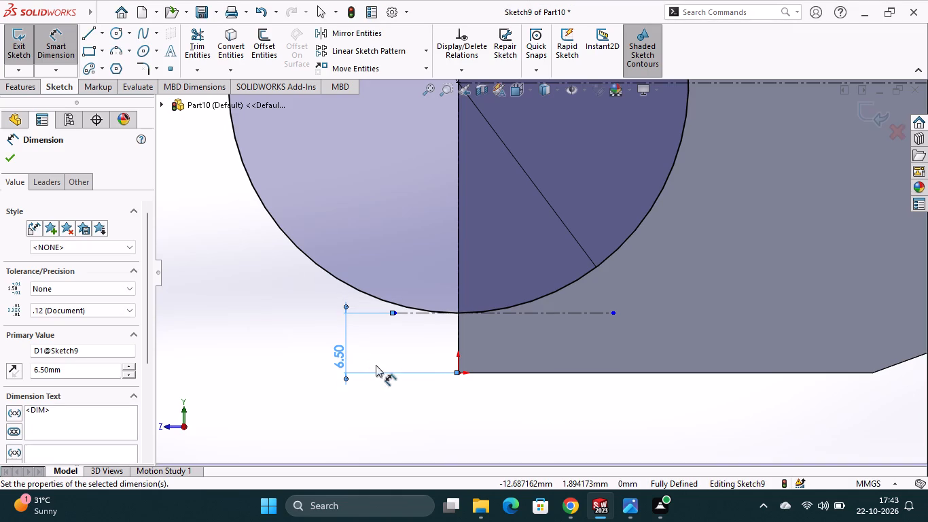
left_click(398, 358)
Examine where the 50 mm circle meets the short centerline and how the circle sits against the side-face outline.
scroll(470, 319, "down", 2)
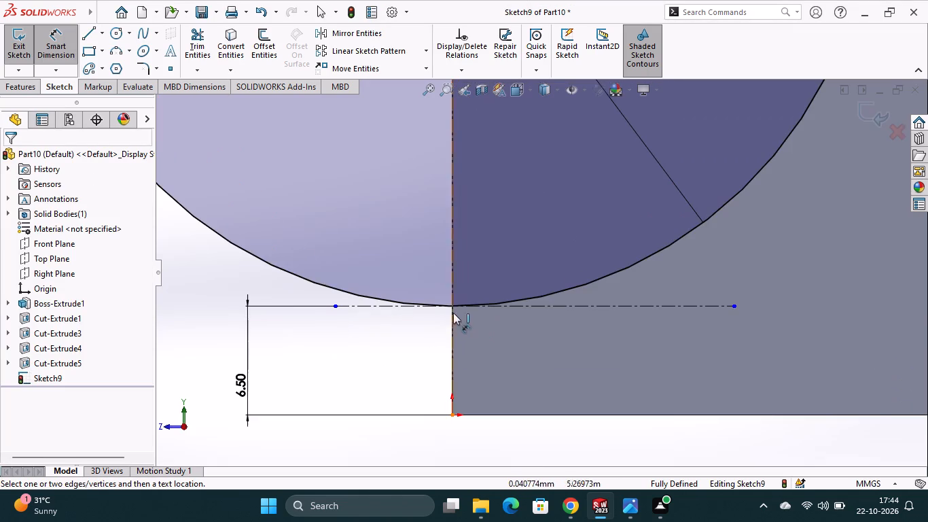
scroll(468, 305, "up", 3)
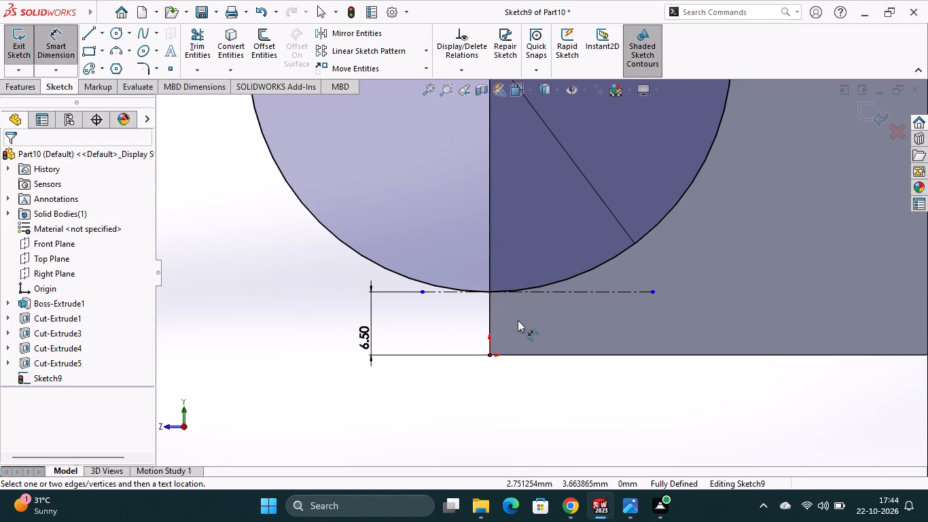
scroll(530, 314, "up", 1)
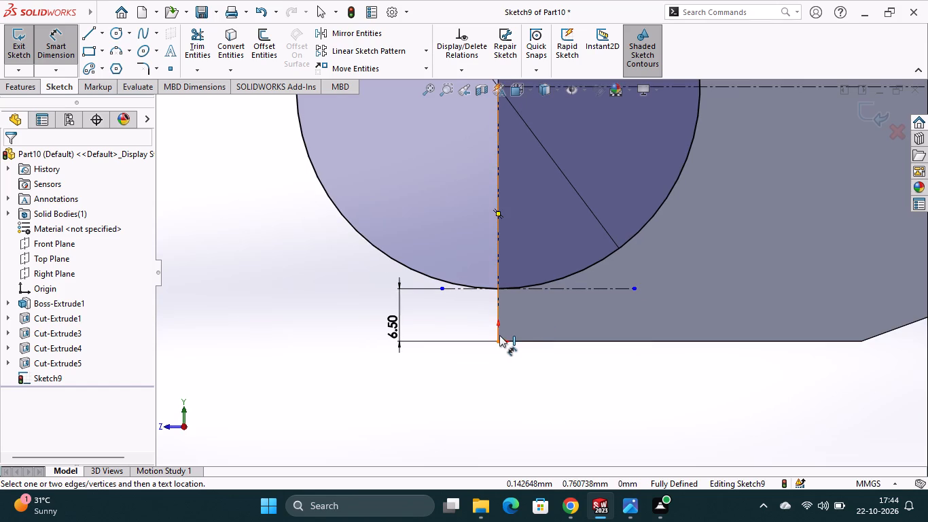
scroll(543, 331, "up", 2)
scroll(588, 294, "up", 2)
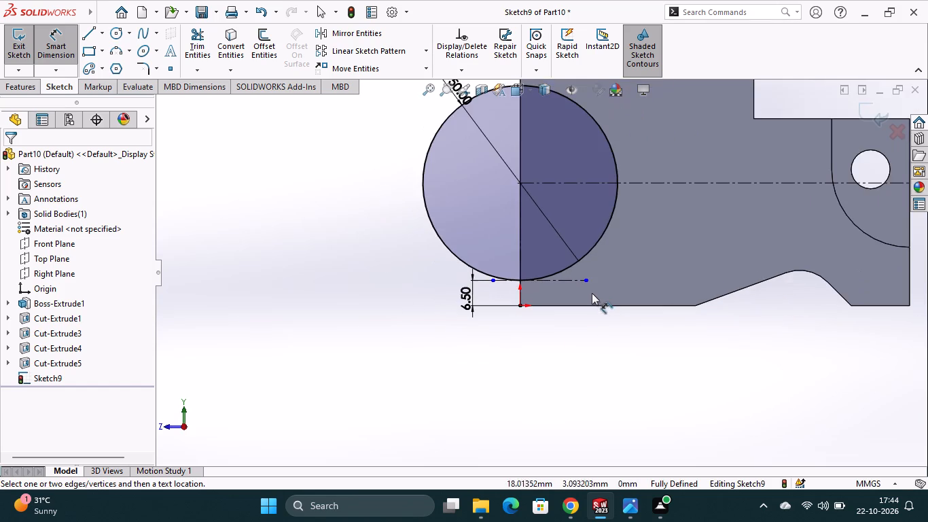
scroll(639, 236, "up", 2)
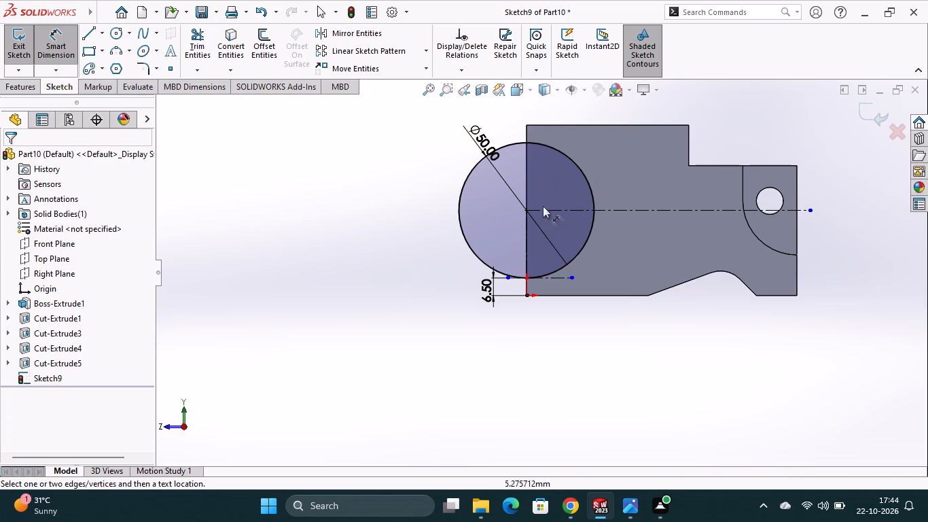
scroll(622, 285, "up", 1)
scroll(548, 158, "down", 2)
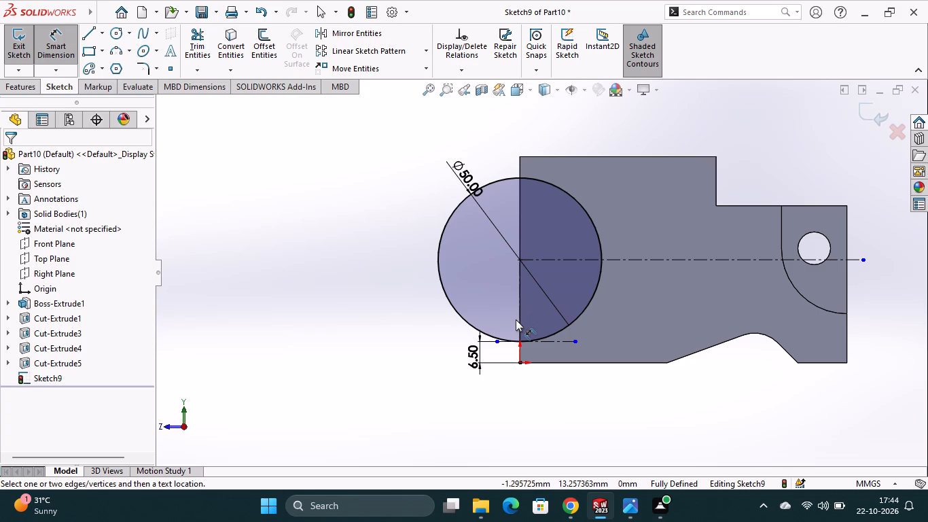
Convert the block's vertical end edge through the circle's centre into a sketch line.
left_click(226, 44)
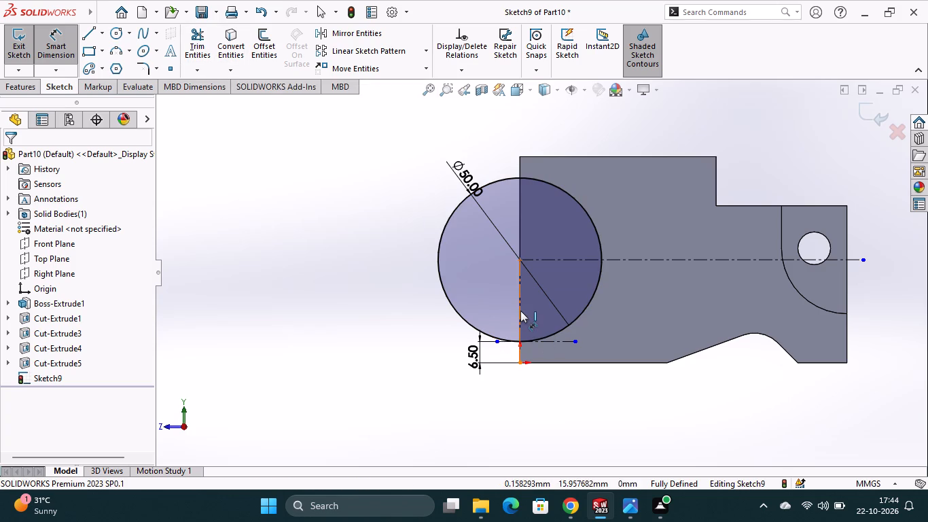
left_click(520, 310)
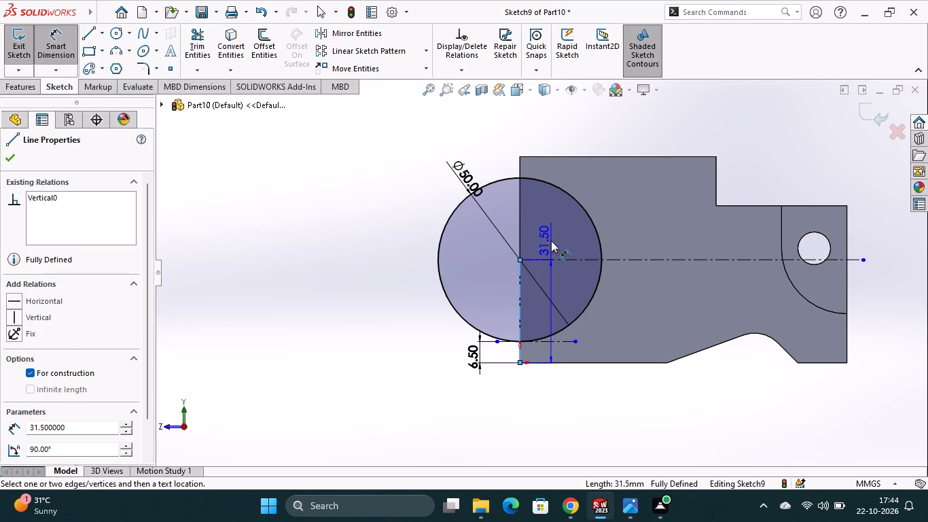
key("Escape")
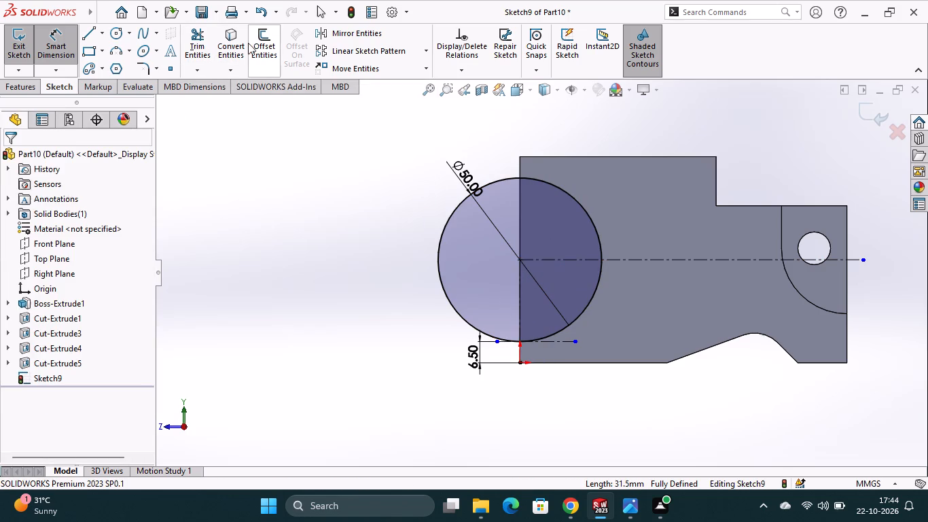
left_click(238, 41)
left_click(520, 167)
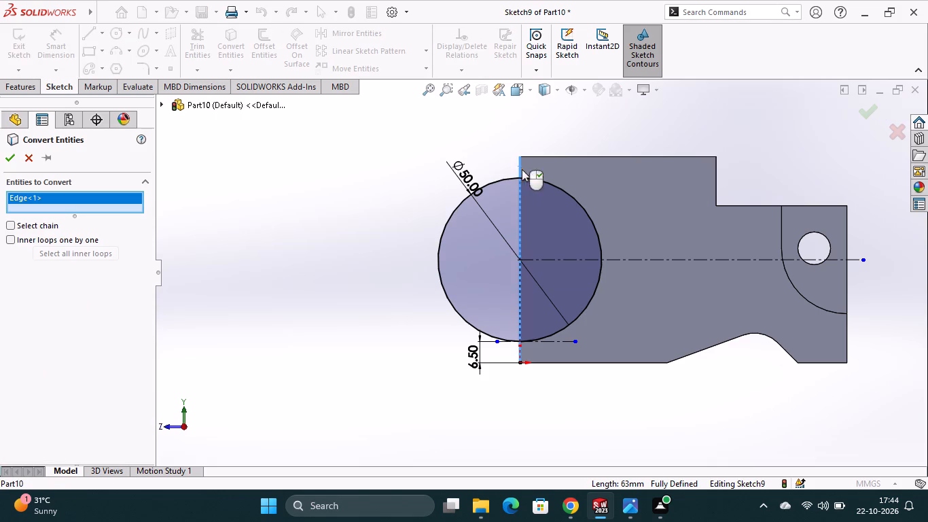
left_click(12, 154)
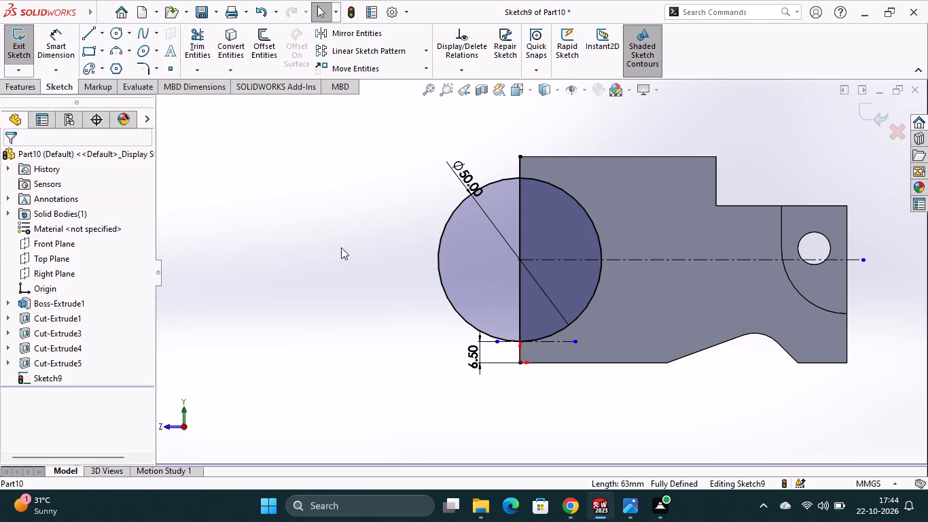
Draw a 25 mm horizontal line from the circle's centre to its rim, inside the block.
left_click(91, 37)
left_click(521, 258)
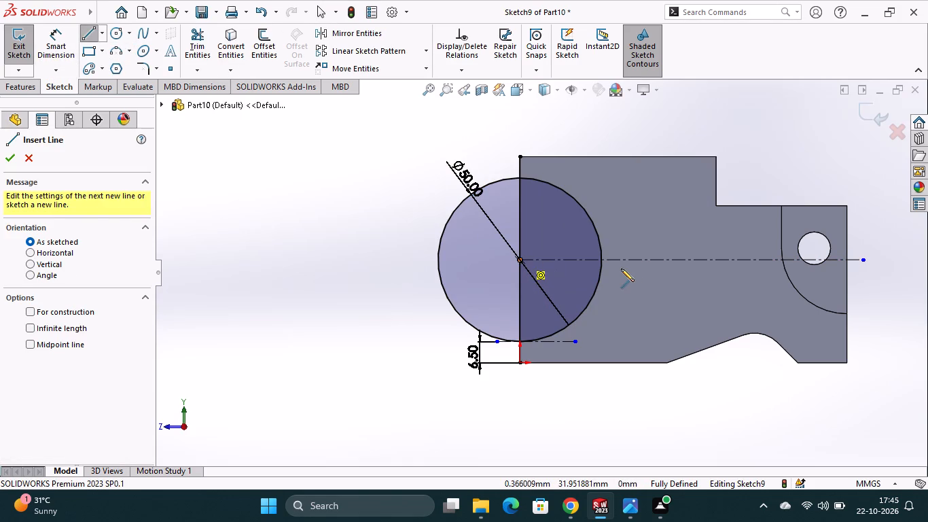
left_click(603, 259)
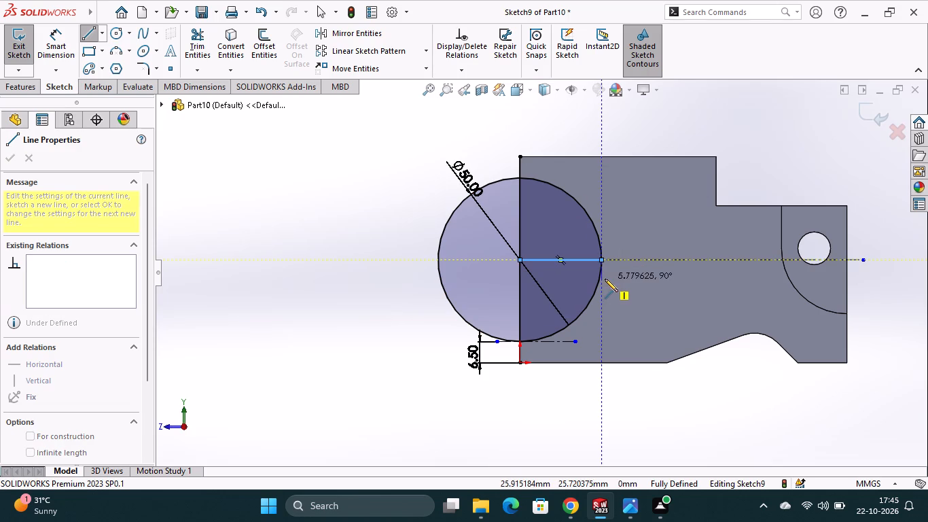
key("Escape")
Trim the circle's half outside the block and its upper inside quarter, leaving the lower quarter arc.
left_click(201, 40)
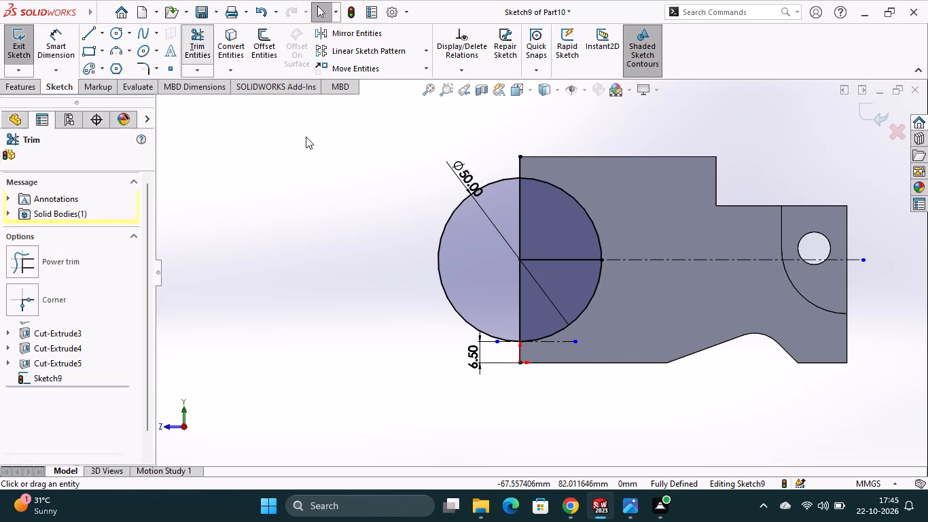
left_click(452, 211)
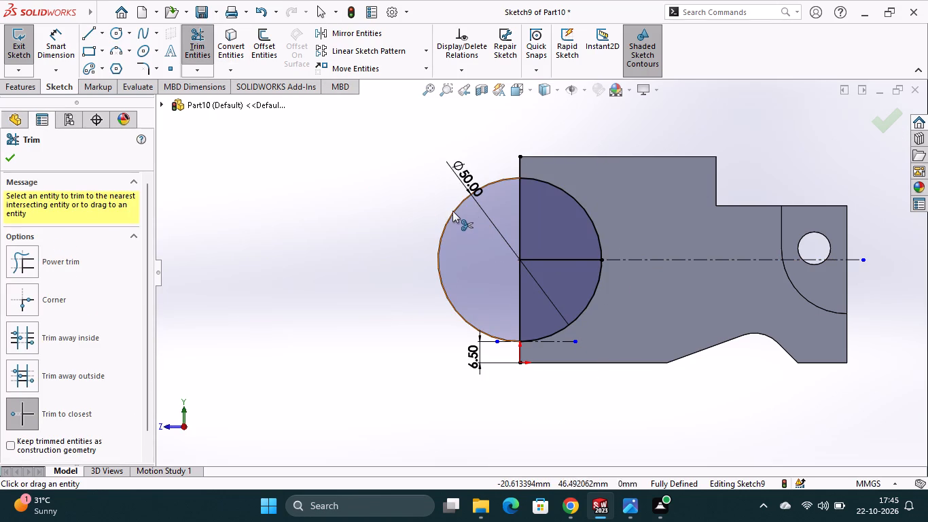
left_click(574, 201)
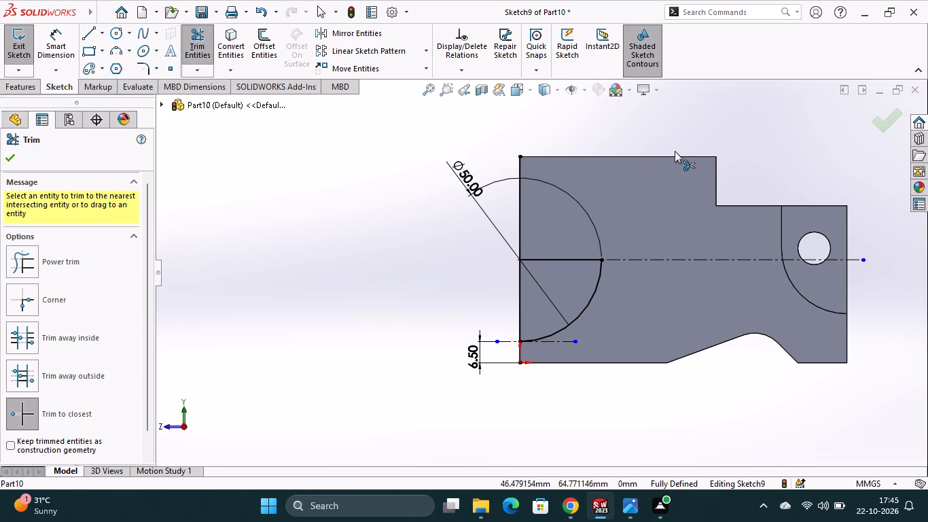
Sketch a centerline from the step's upper corner about 22.7 mm along the top edge, continuing vertically down past the block's bottom.
left_click(105, 33)
left_click(107, 62)
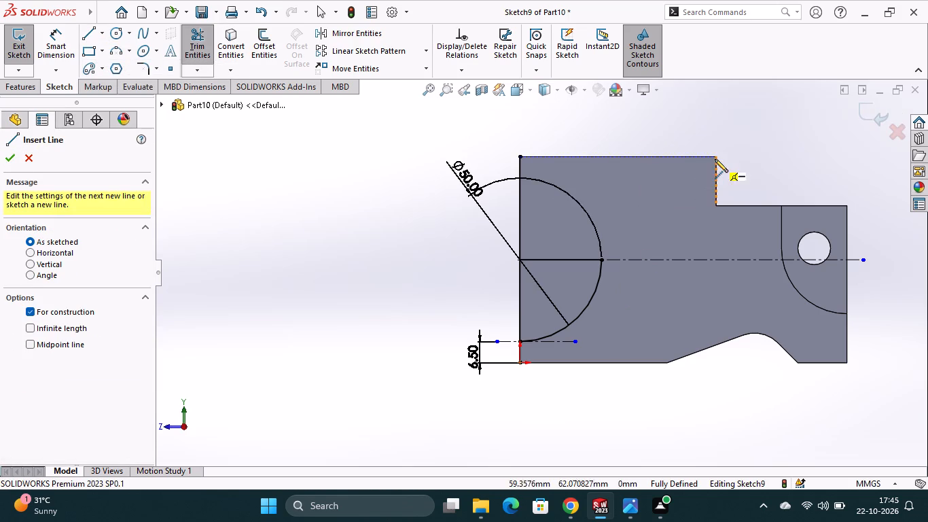
left_click(717, 156)
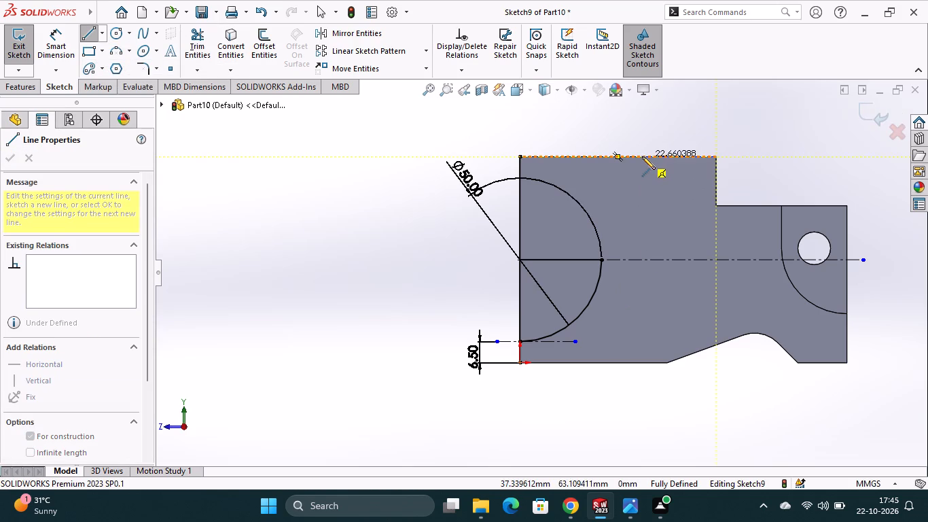
left_click(642, 156)
left_click(644, 410)
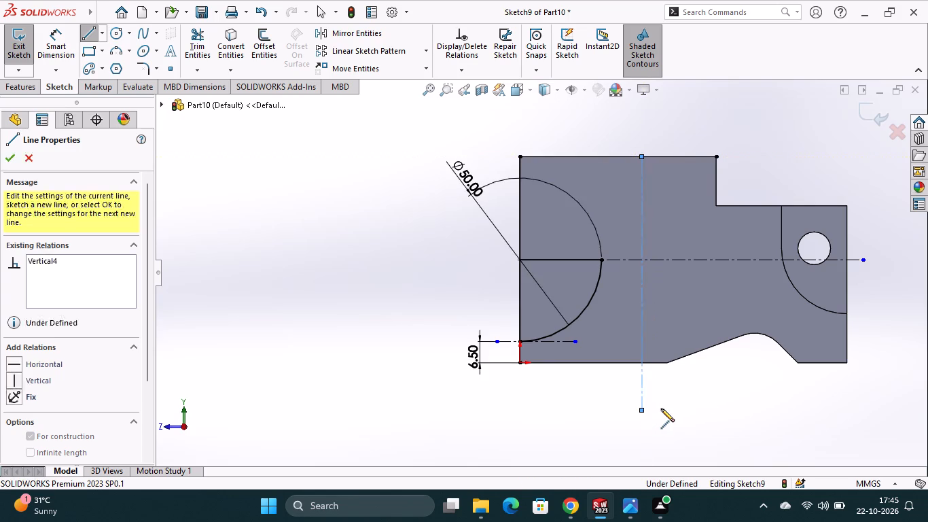
key("Escape")
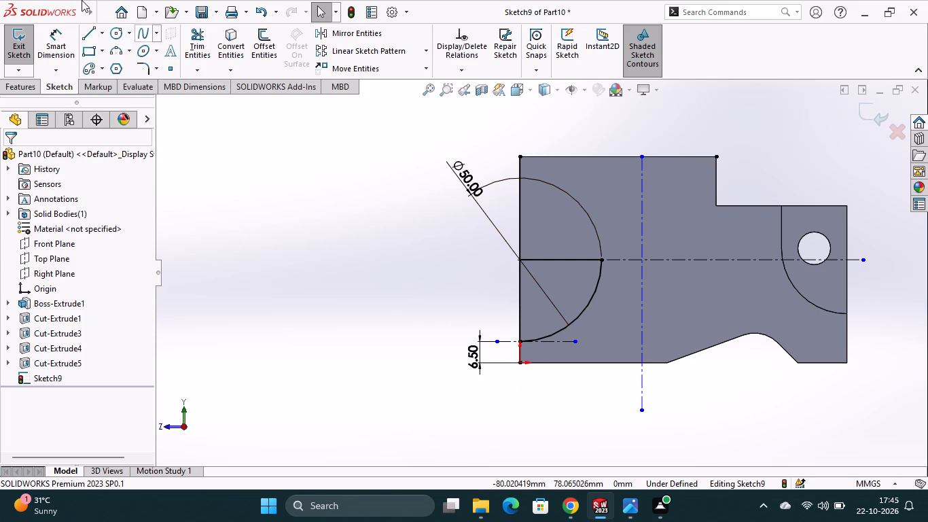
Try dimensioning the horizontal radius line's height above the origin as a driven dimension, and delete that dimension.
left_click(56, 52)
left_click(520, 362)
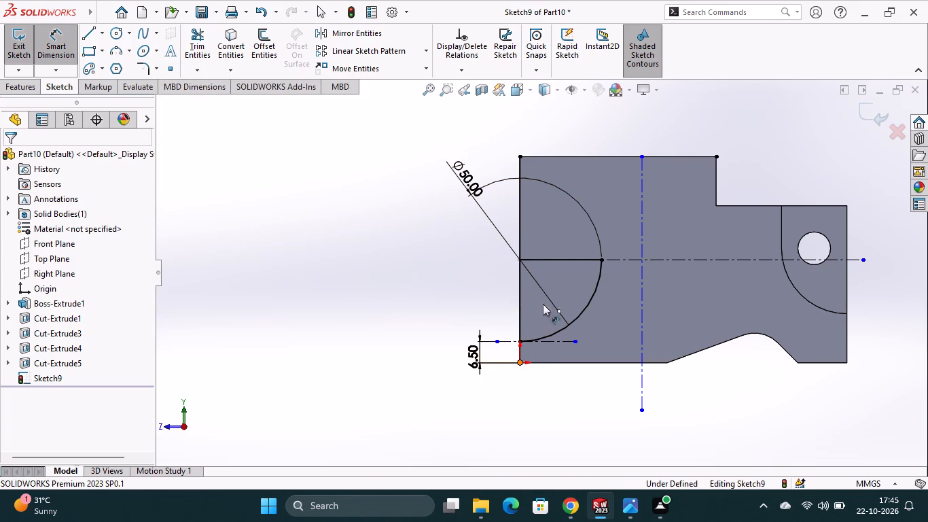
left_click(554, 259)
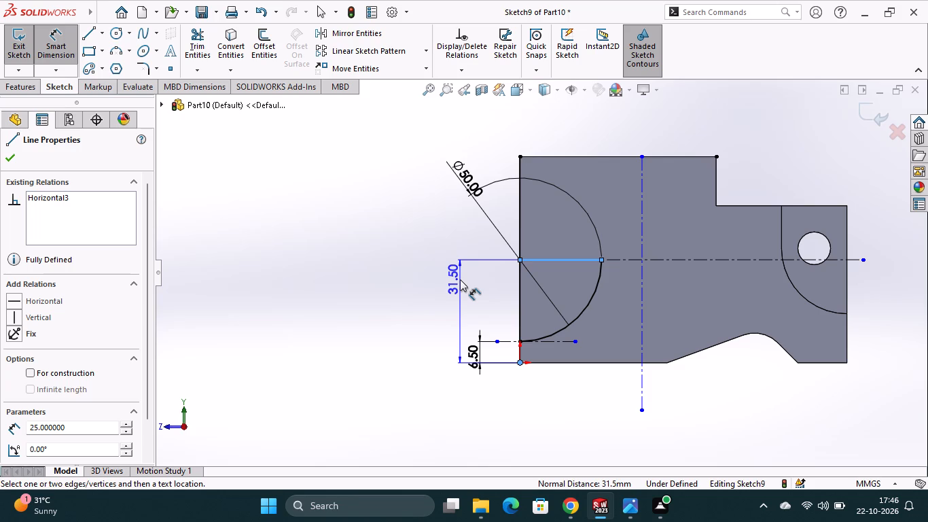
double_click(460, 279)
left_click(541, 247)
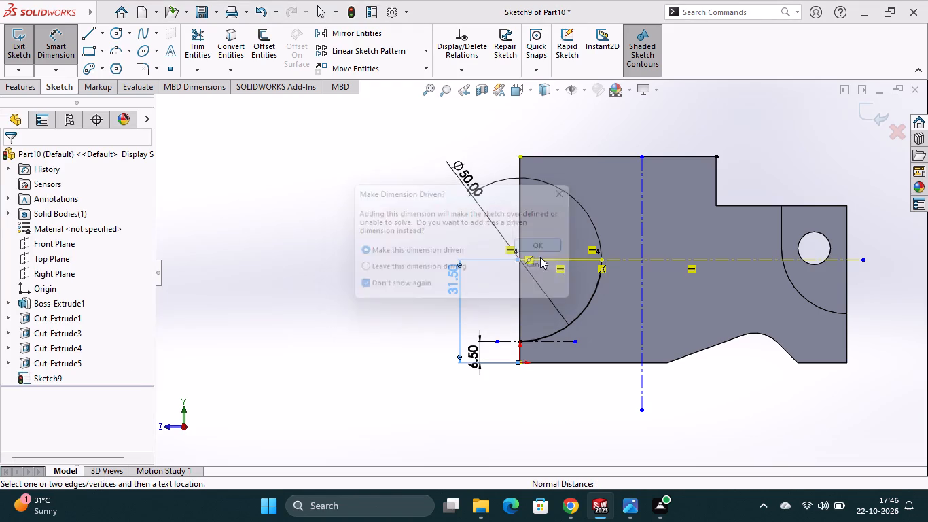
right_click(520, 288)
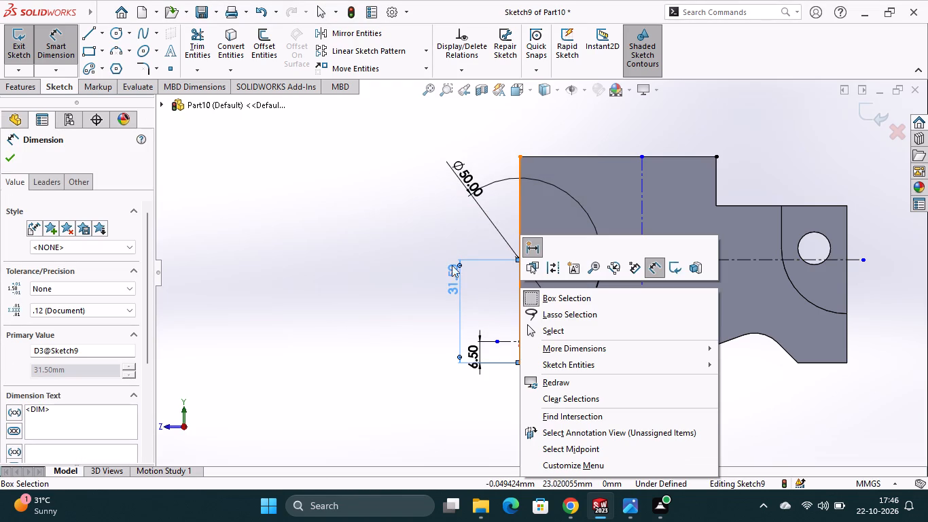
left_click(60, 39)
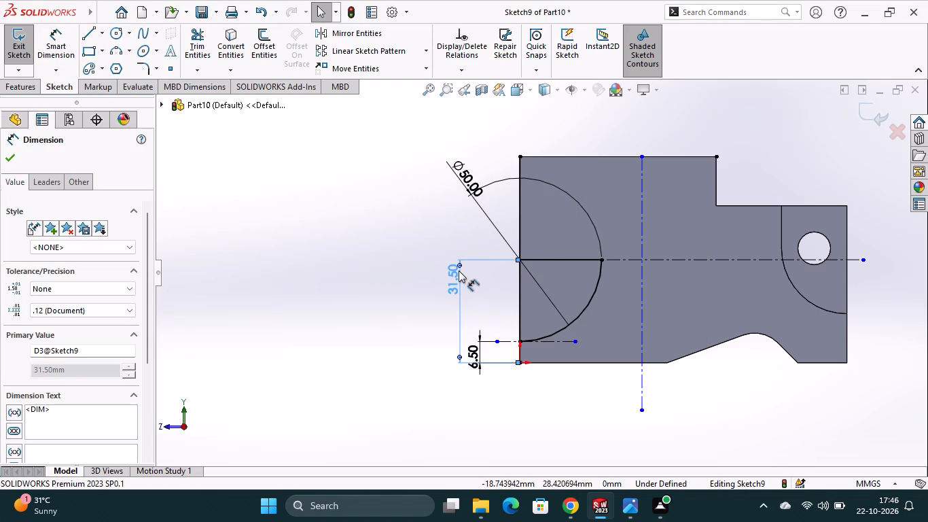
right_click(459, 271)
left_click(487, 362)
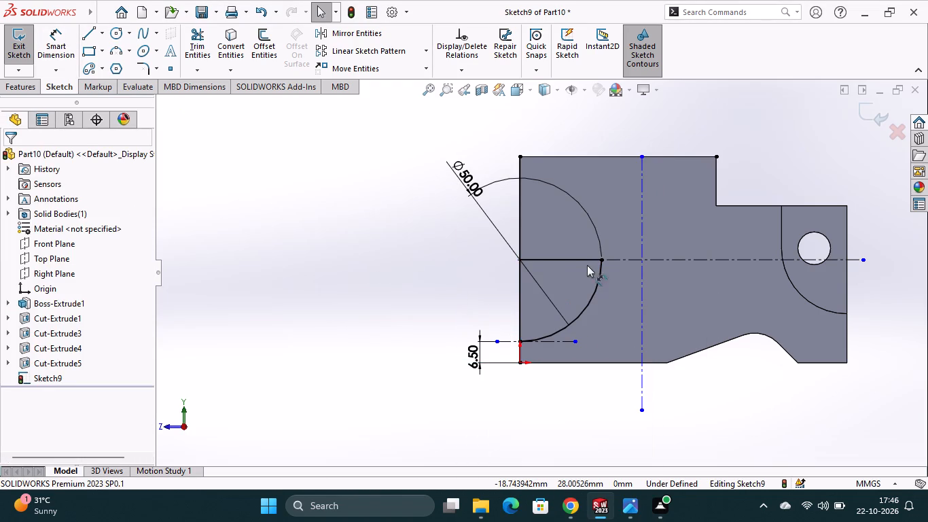
Delete the horizontal radius line and the long horizontal centerline through the circle's centre.
right_click(583, 260)
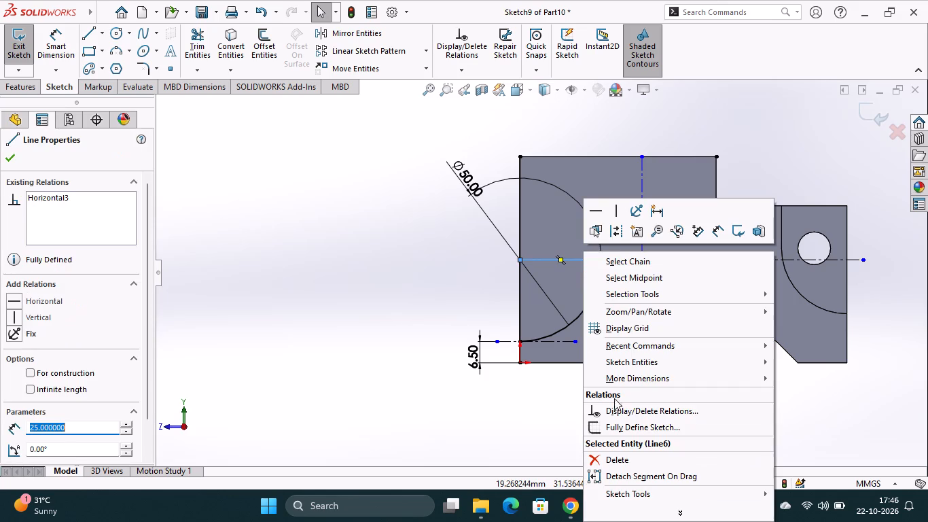
left_click(613, 462)
right_click(620, 260)
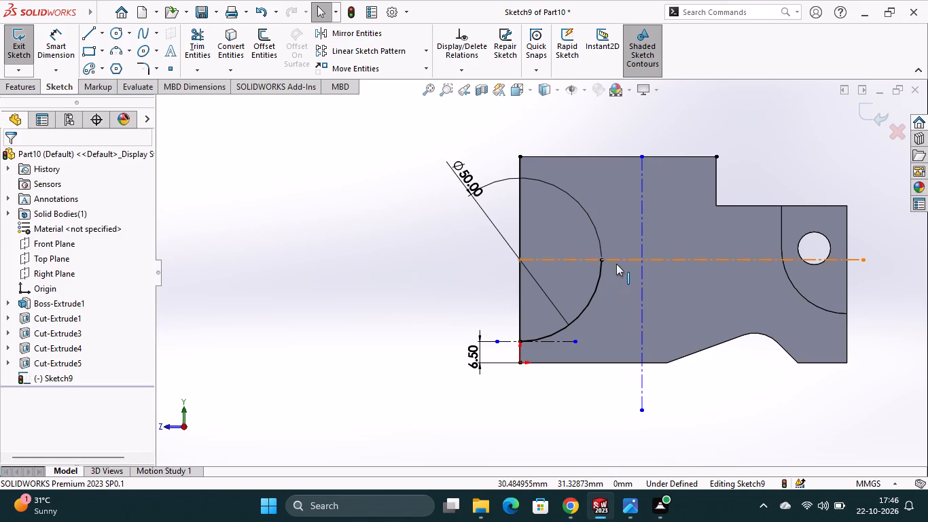
left_click(645, 457)
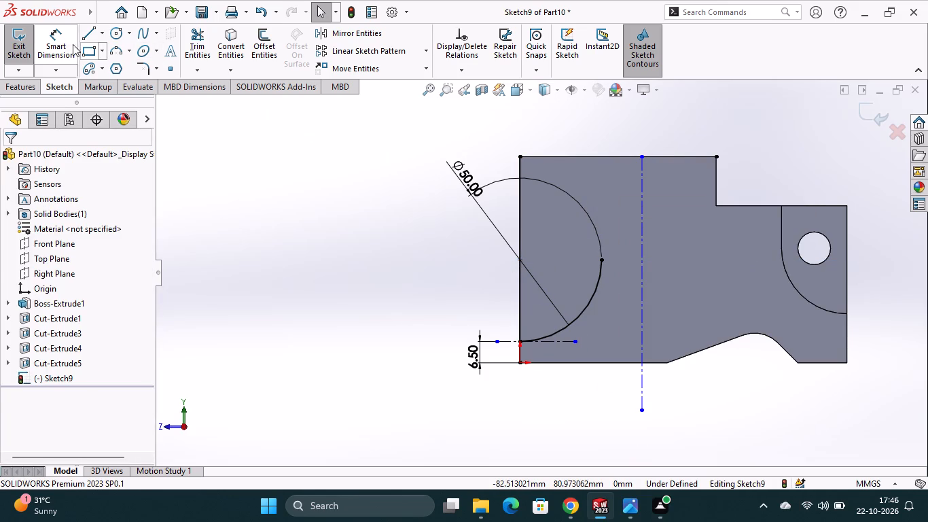
Sketch a centerline from the origin up the end edge past the circle's centre, then about 105 mm horizontally past the far end.
left_click(103, 35)
left_click(111, 67)
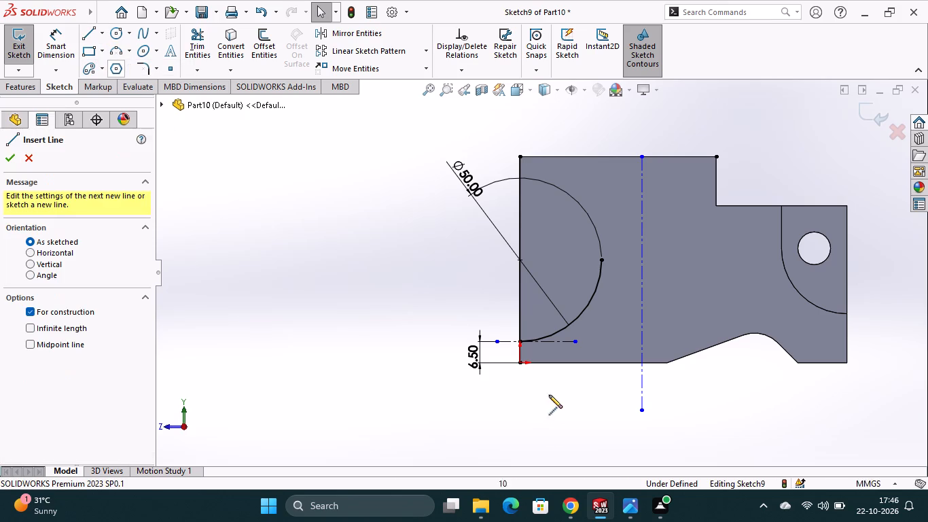
left_click(522, 363)
left_click(519, 230)
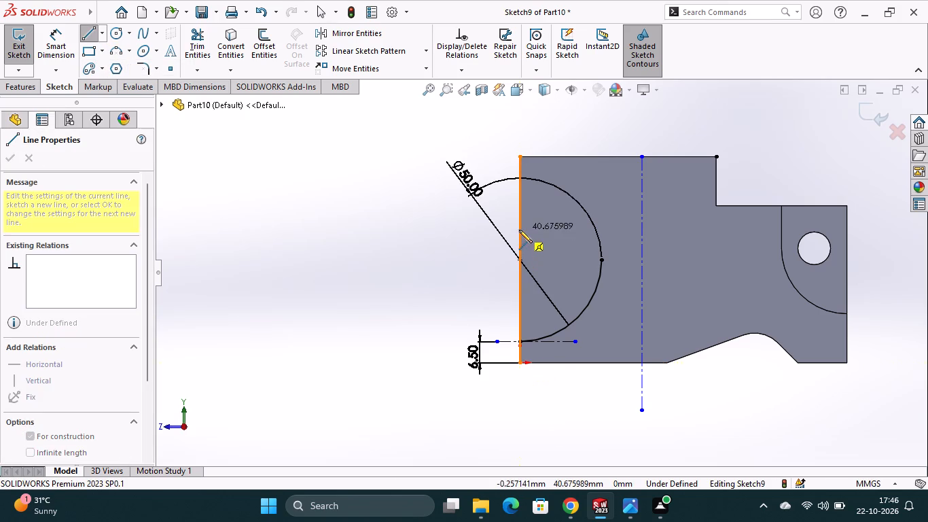
left_click(862, 230)
key("Escape")
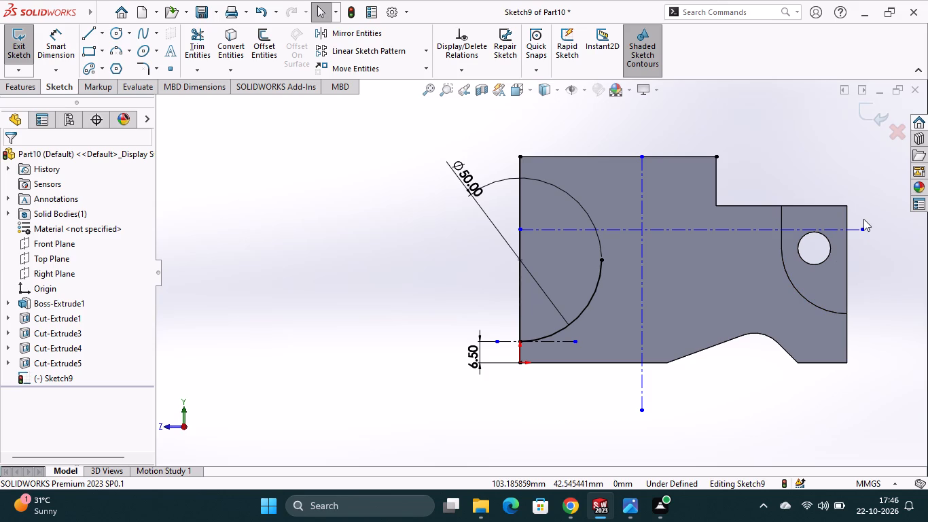
Dimension the long horizontal centerline's starting point on the end edge 35 mm above the origin.
left_click(60, 39)
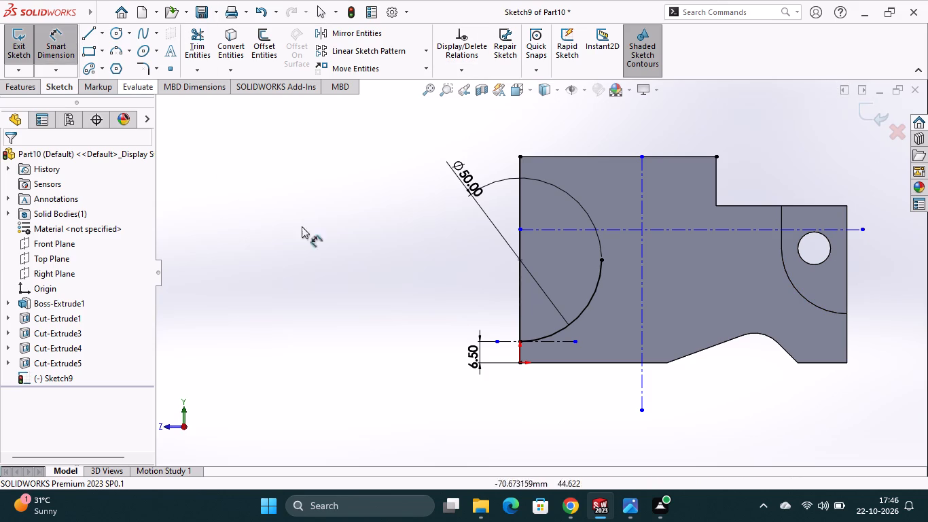
left_click(520, 361)
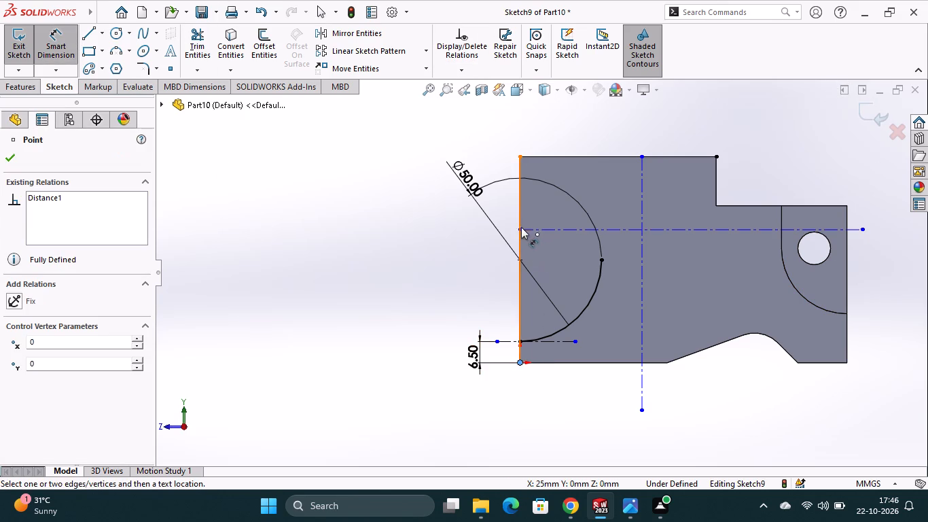
left_click(520, 228)
left_click(446, 284)
type("35")
key("Return")
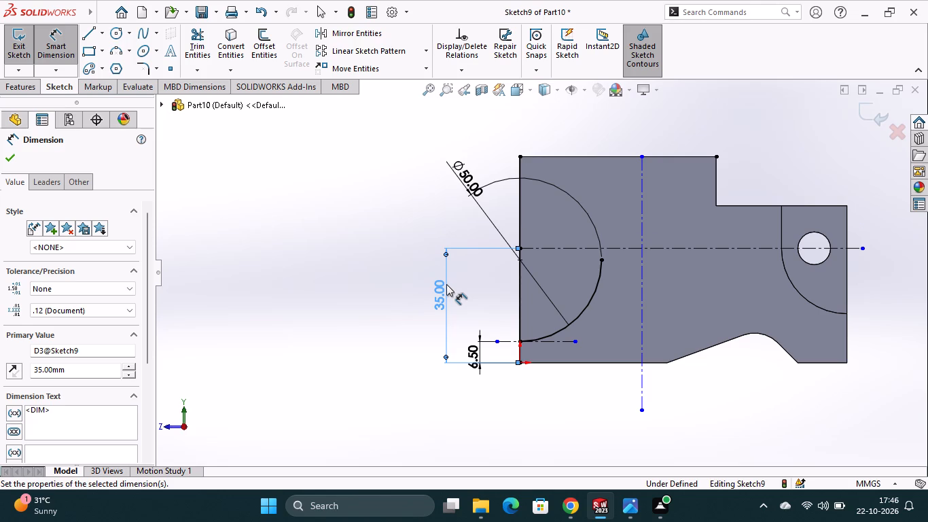
Sketch a circle centred where the horizontal centerline meets the end edge and dimension its diameter to 60 mm.
left_click(117, 34)
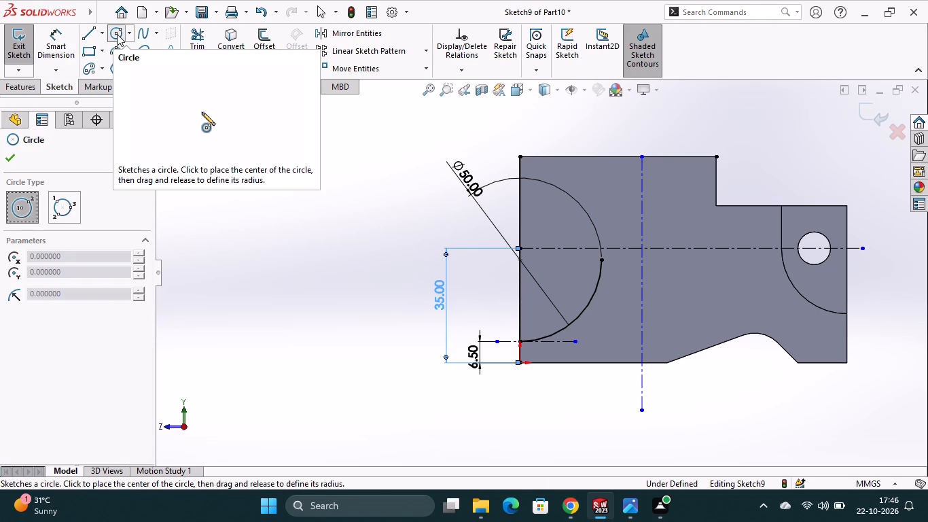
left_click(522, 248)
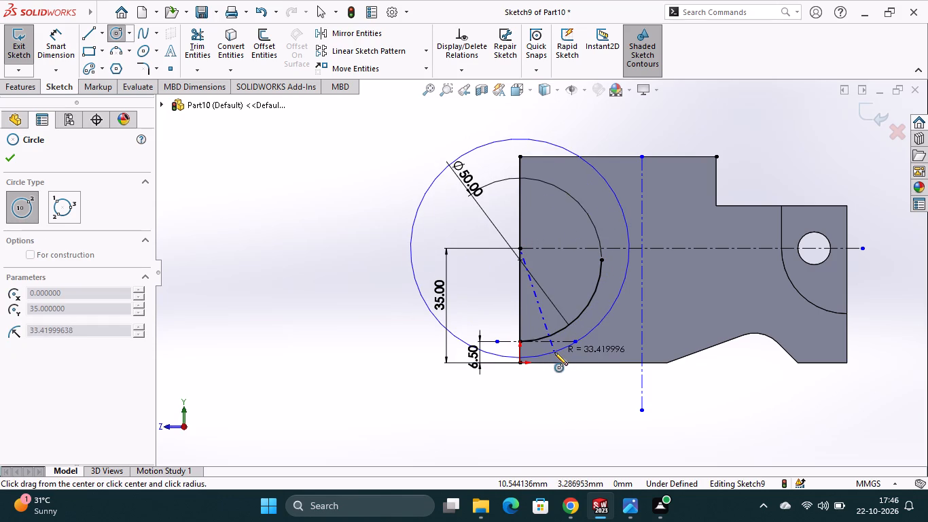
left_click(554, 352)
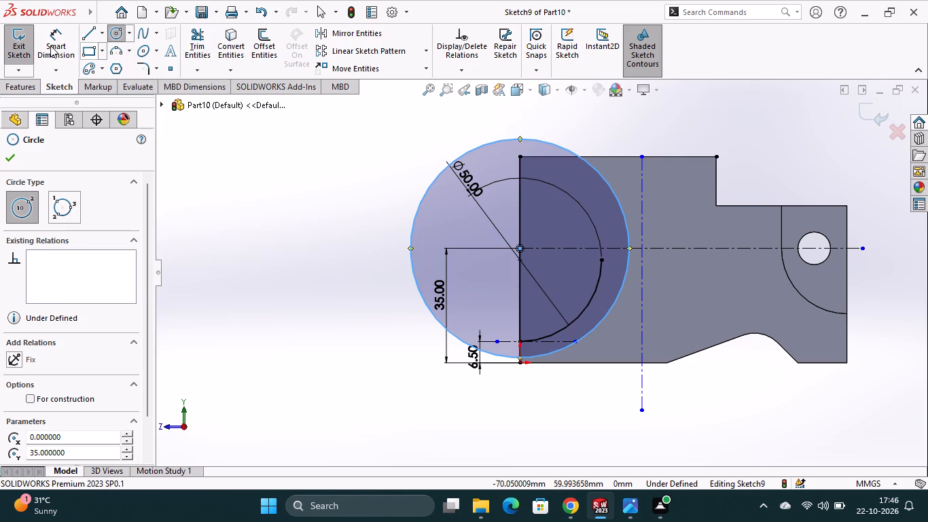
left_click(50, 46)
left_click(424, 194)
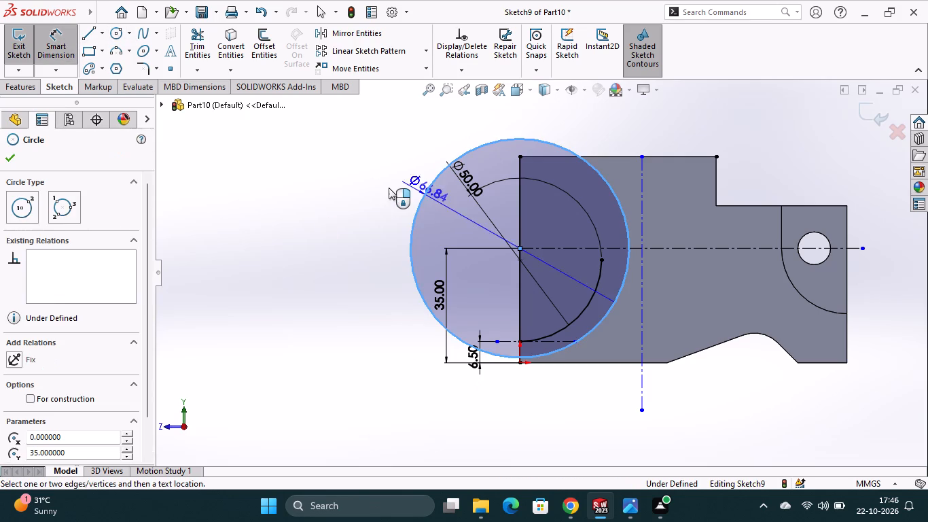
left_click(383, 185)
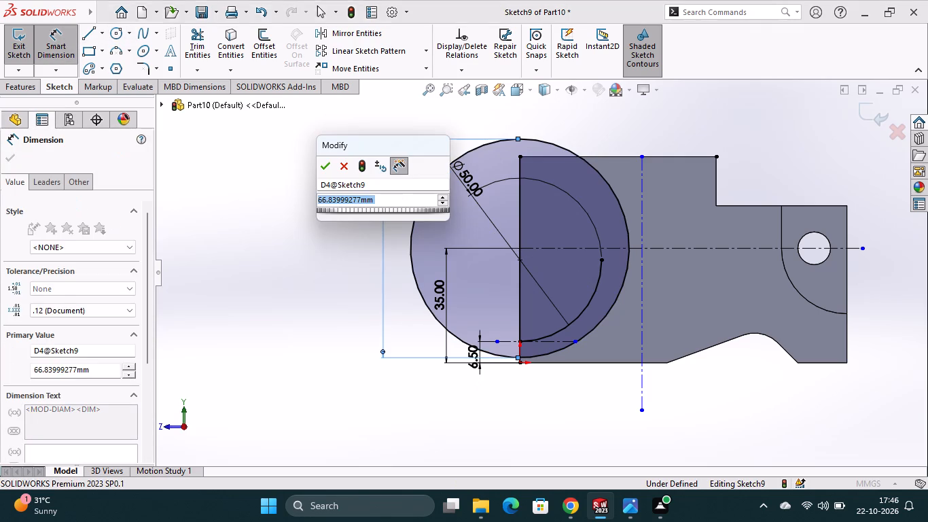
type("60")
key("Return")
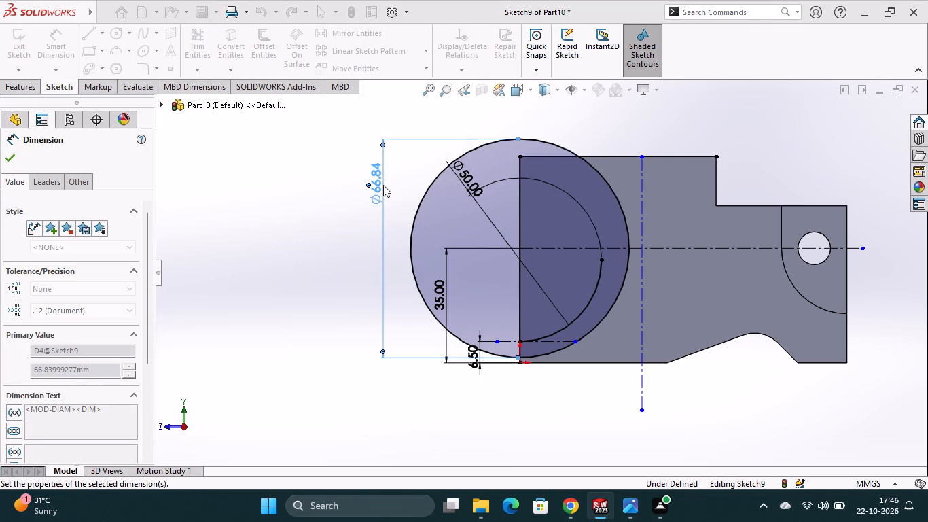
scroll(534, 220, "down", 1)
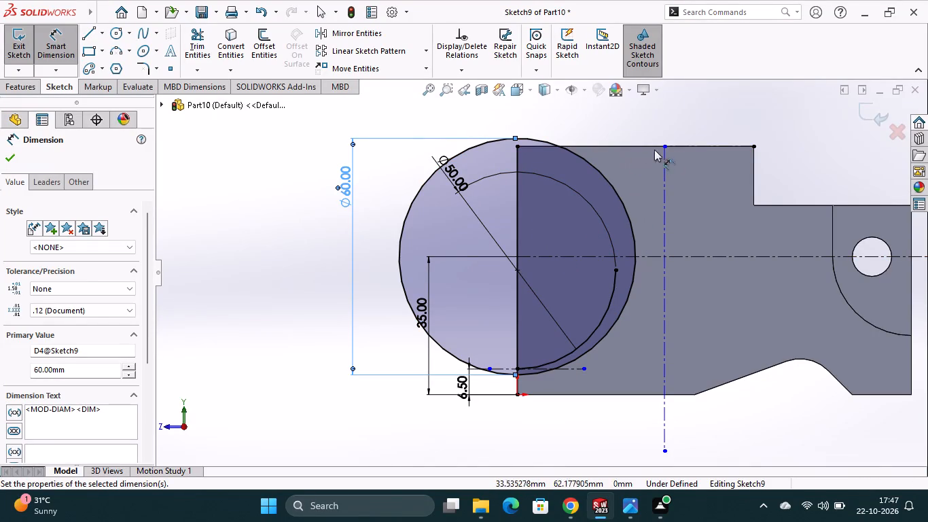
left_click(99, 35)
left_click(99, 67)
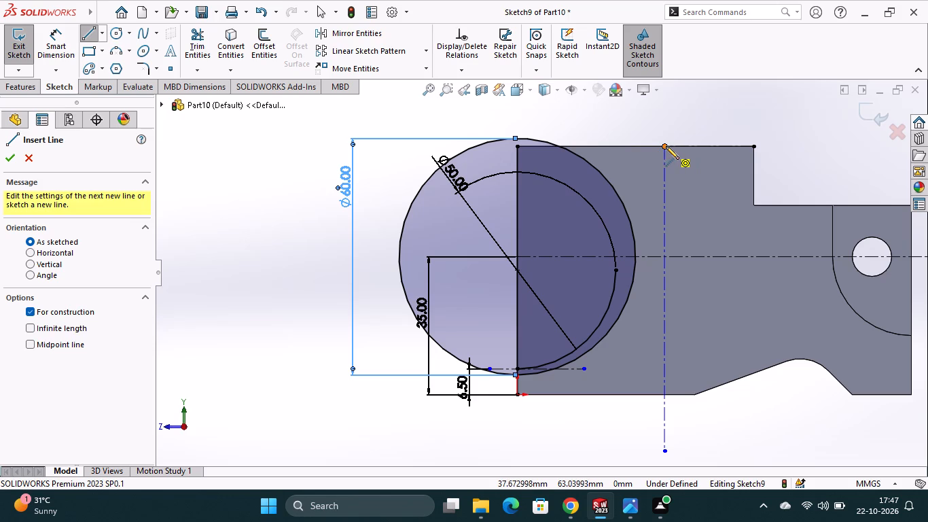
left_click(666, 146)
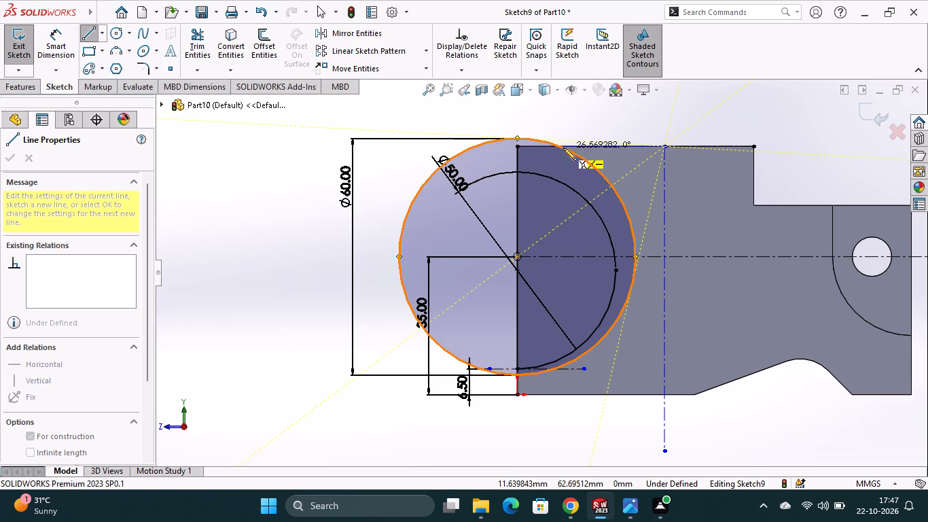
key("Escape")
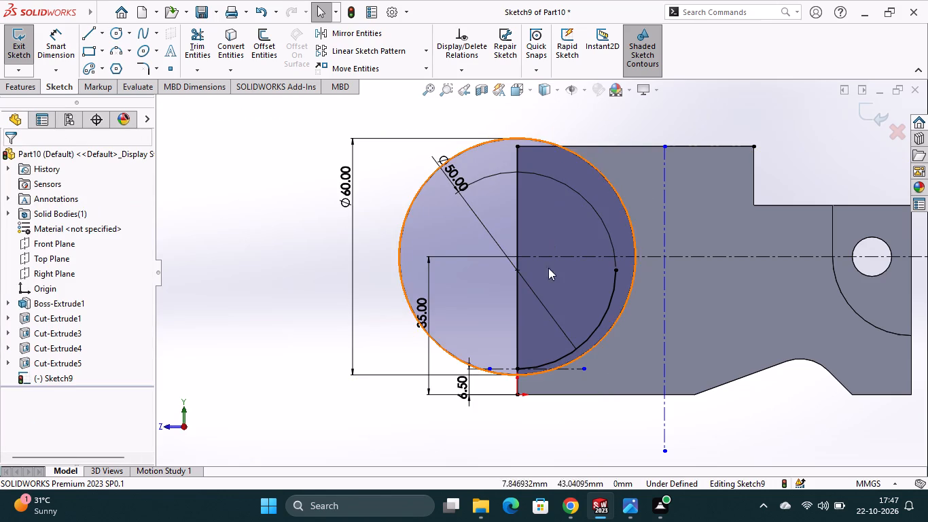
Delete the 50 mm diameter arc inside the larger circle.
middle_click_drag(603, 427, 653, 442)
scroll(603, 427, "down", 1)
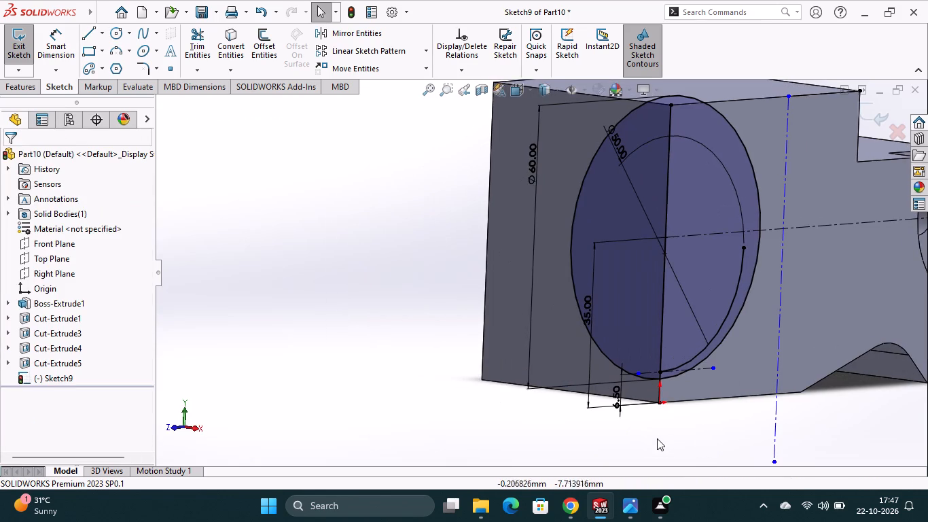
middle_click_drag(657, 438, 597, 417)
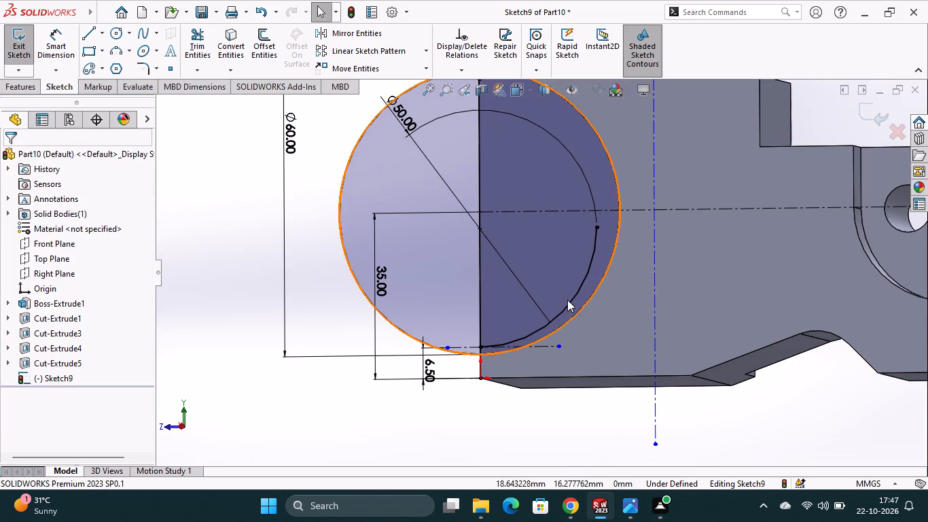
right_click(570, 302)
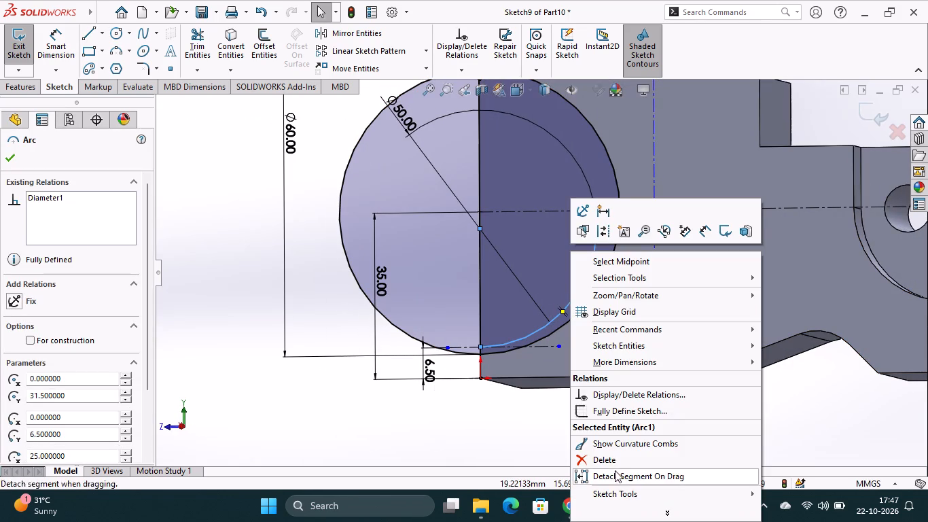
left_click(615, 460)
left_click(395, 253)
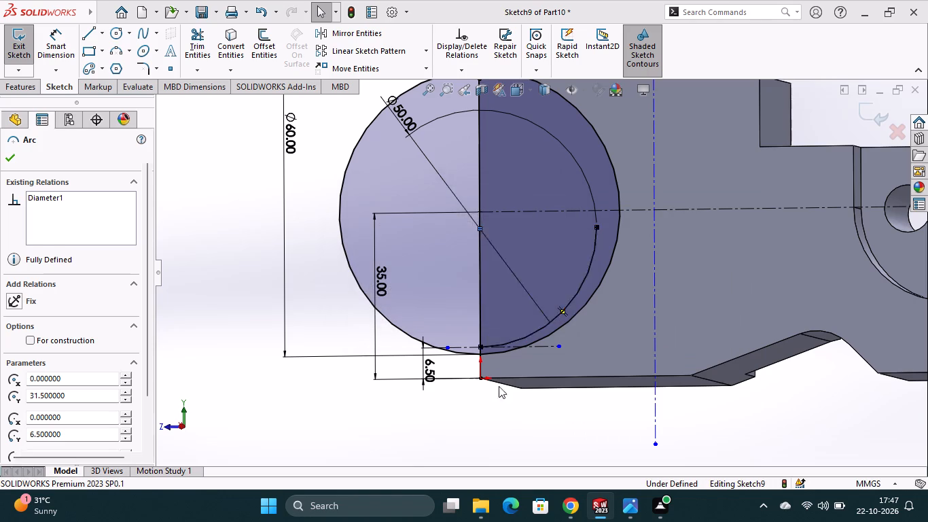
Sketch a vertical line along the end edge from the bottom of the 60 mm circle down to the origin.
scroll(517, 410, "up", 1)
middle_click_drag(517, 408, 527, 426)
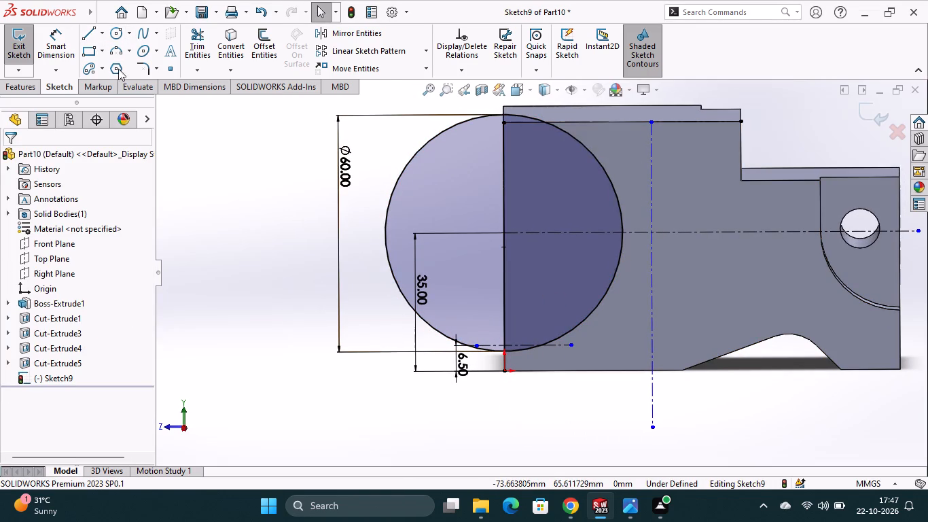
left_click(90, 40)
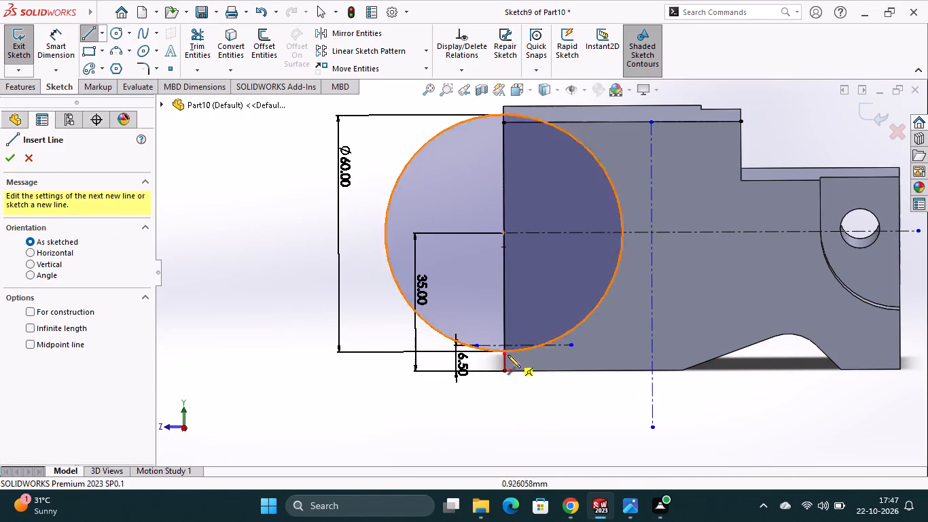
left_click(505, 351)
left_click(502, 372)
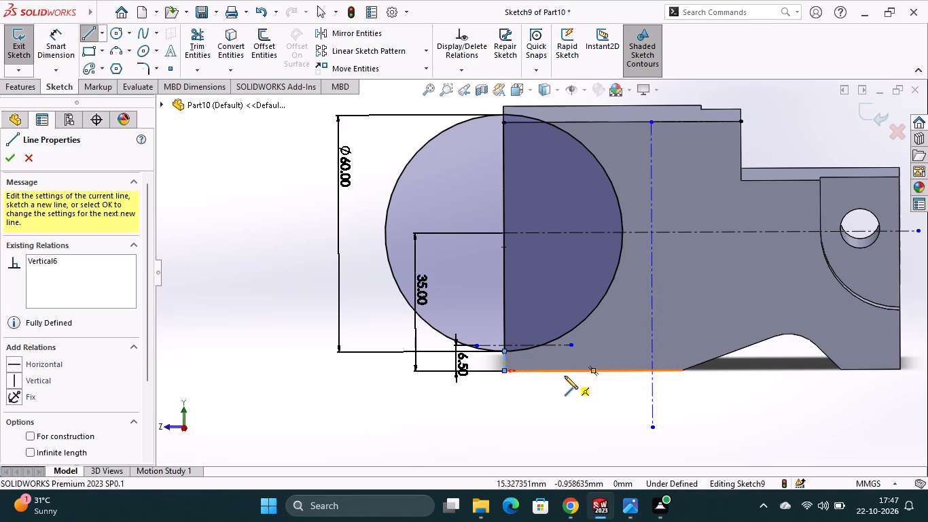
key("Escape")
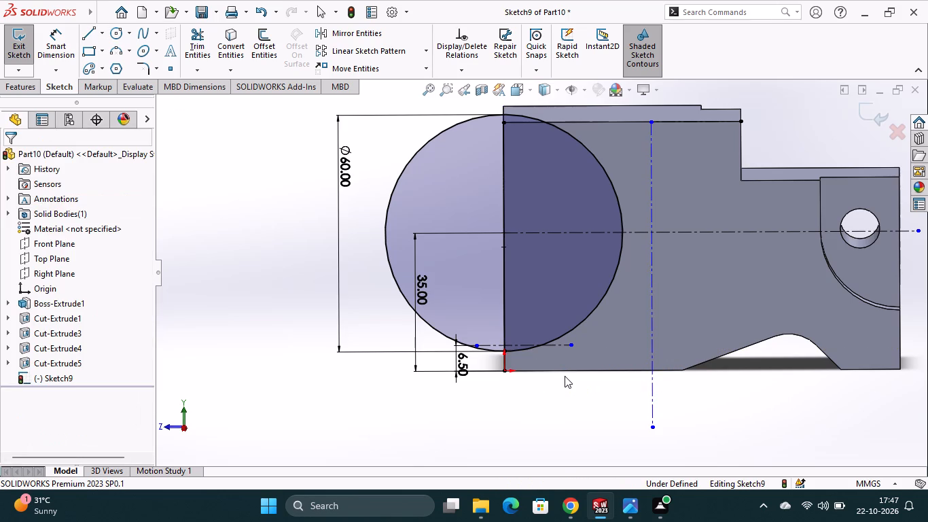
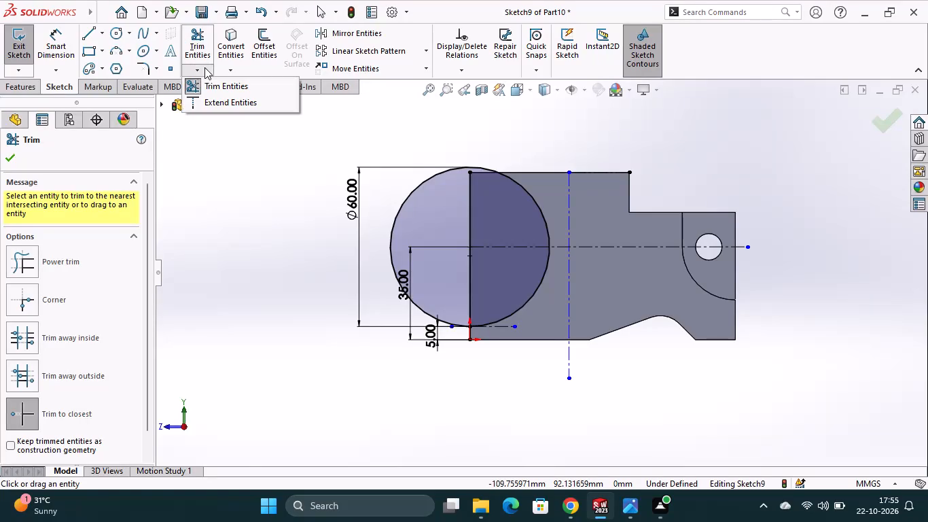
Extend the vertical end-edge line up to the top of the 60 mm circle and trim the circle's half outside the block.
left_click(211, 101)
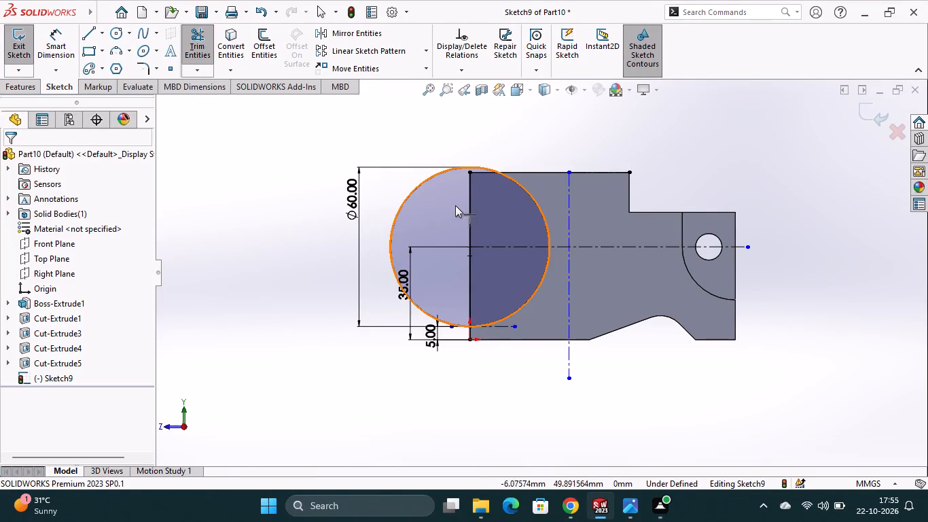
left_click(466, 193)
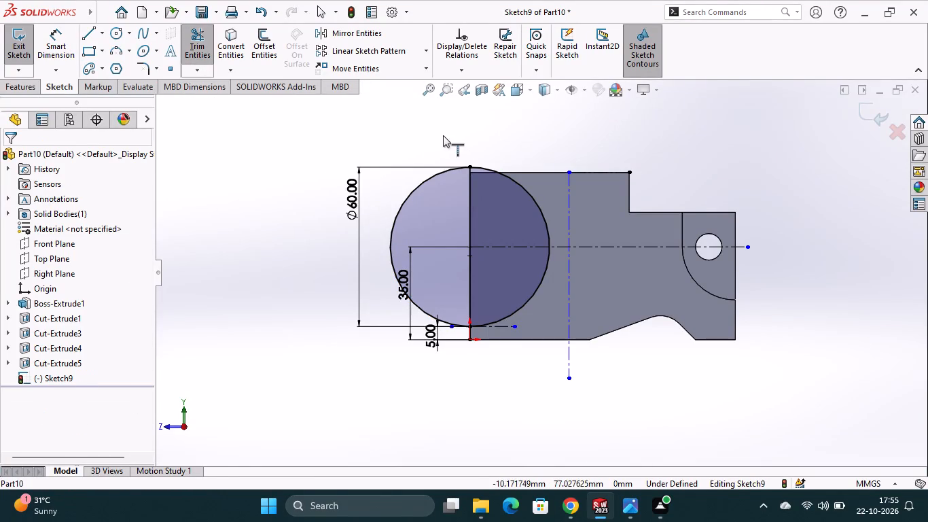
left_click(192, 40)
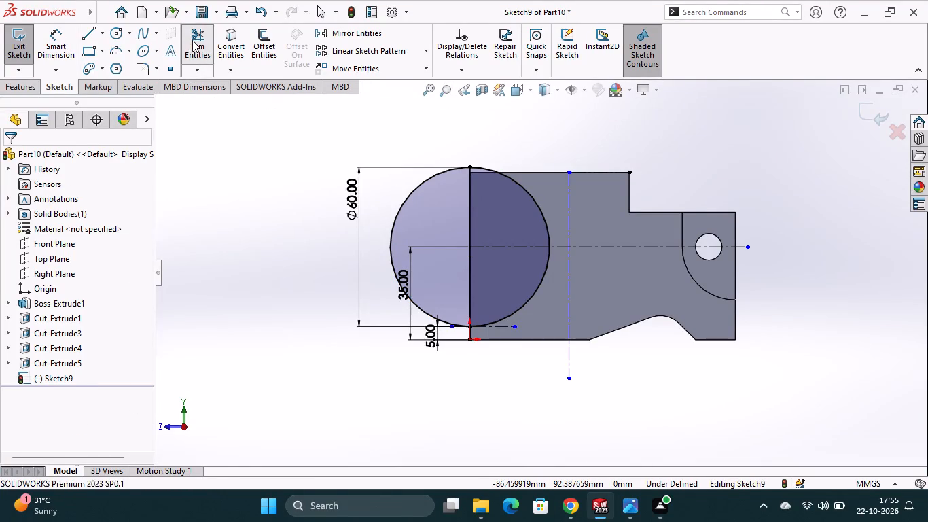
left_click(412, 190)
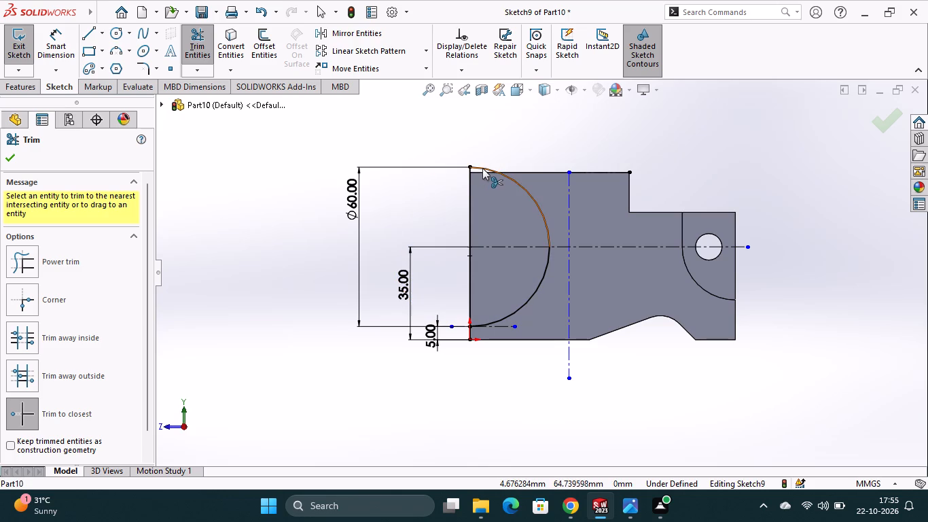
Convert the block's top edge next to the end edge into a sketch line.
scroll(510, 167, "down", 5)
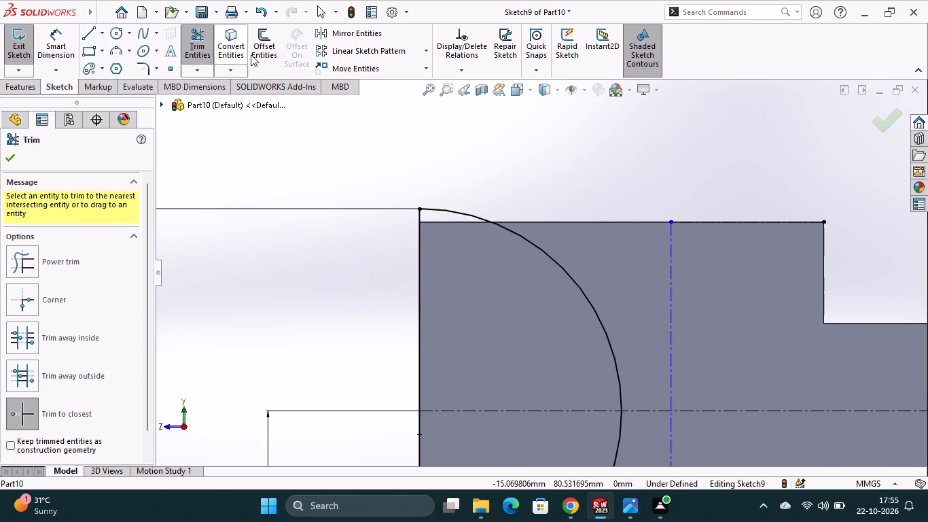
left_click(234, 44)
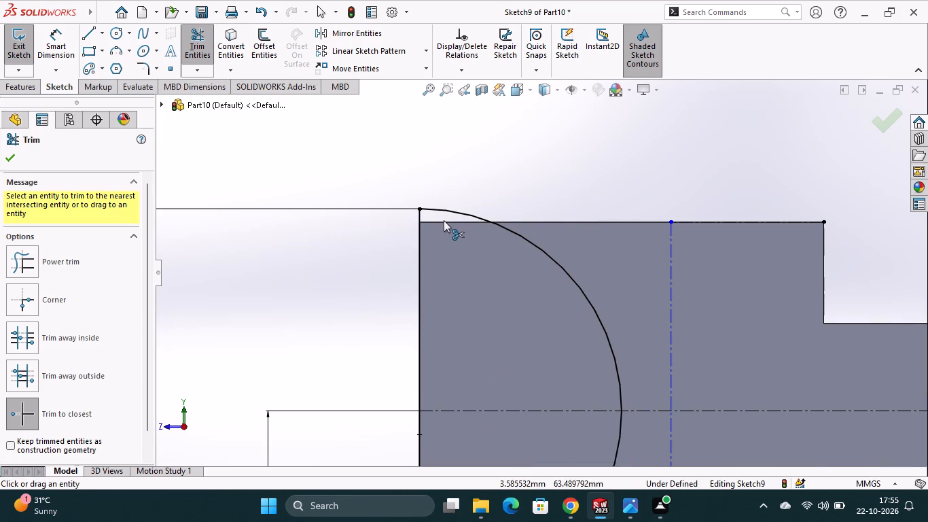
left_click(228, 40)
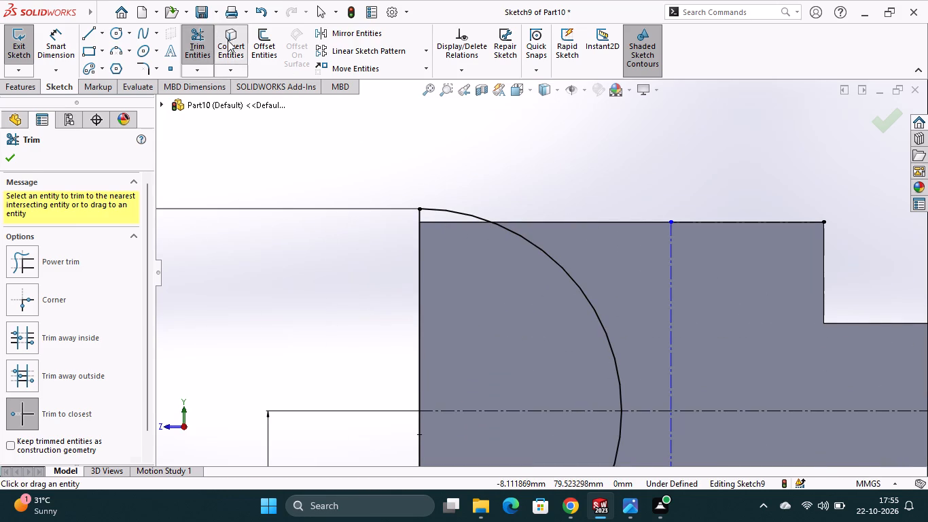
left_click(440, 224)
left_click(11, 162)
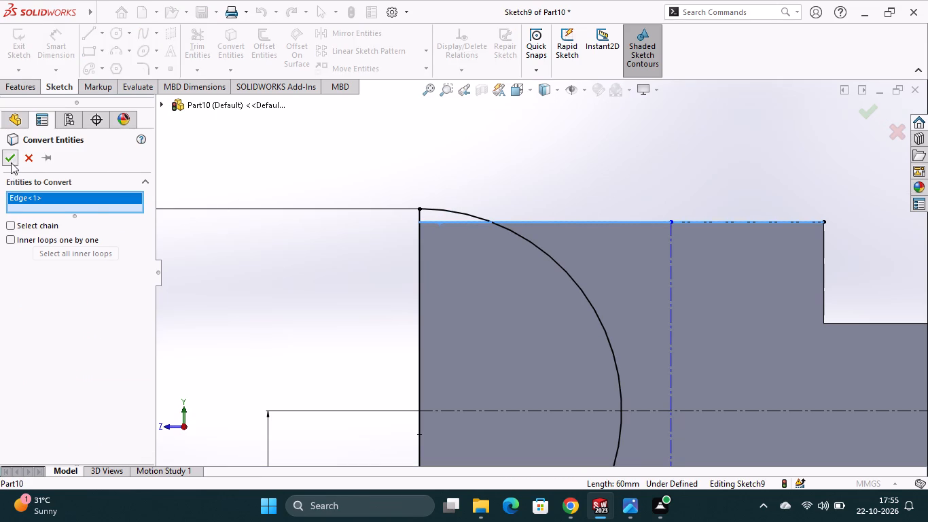
Trim the sketch to a closed arc profile, removing everything above the top edge, beyond the arc along it, and below the arc's bottom end.
left_click(194, 47)
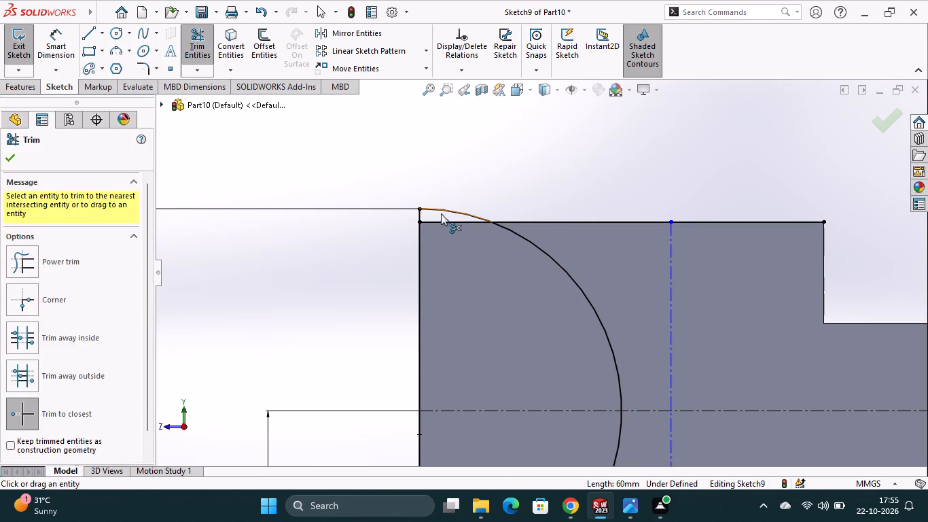
left_click(442, 210)
left_click(419, 215)
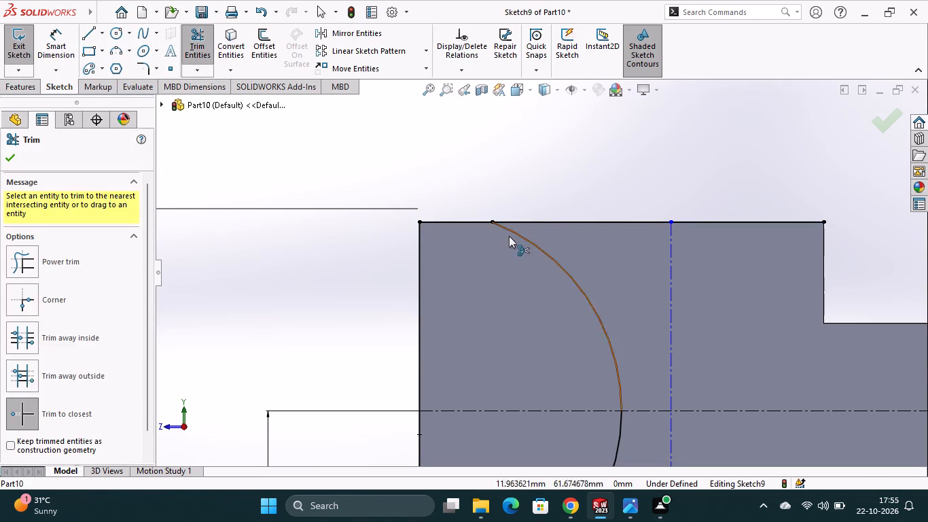
scroll(499, 249, "up", 4)
scroll(524, 307, "up", 1)
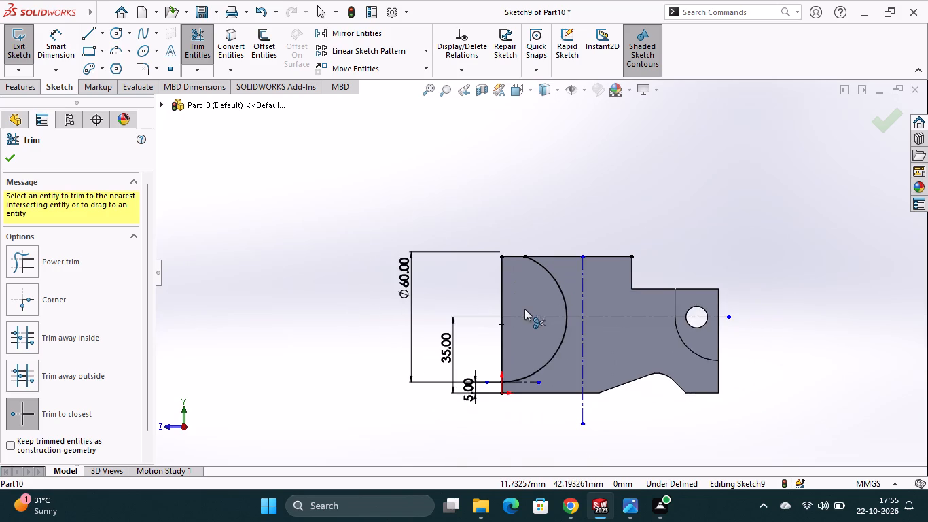
scroll(524, 314, "down", 2)
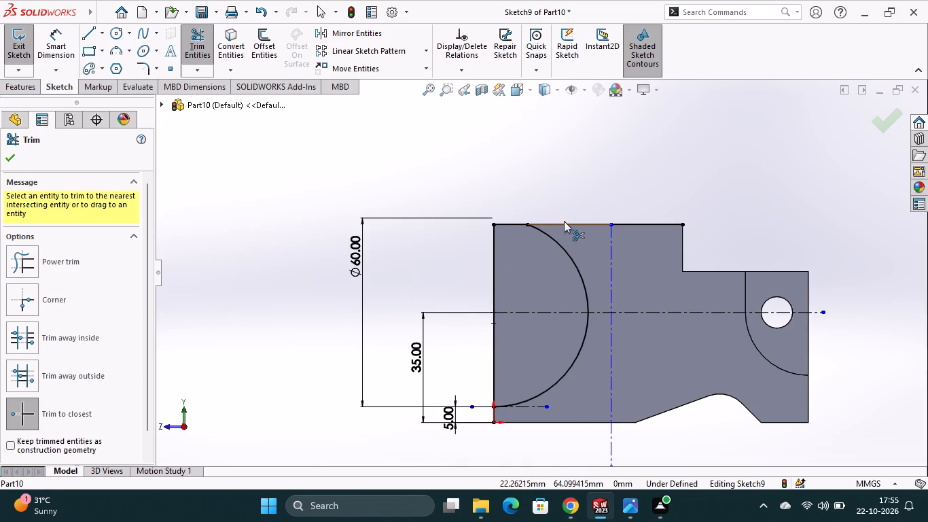
left_click(565, 222)
left_click(649, 223)
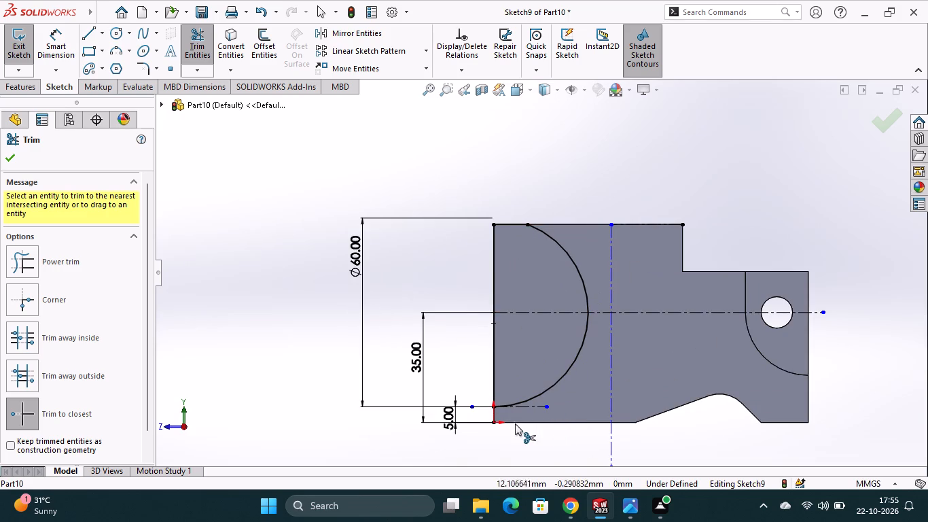
left_click(494, 414)
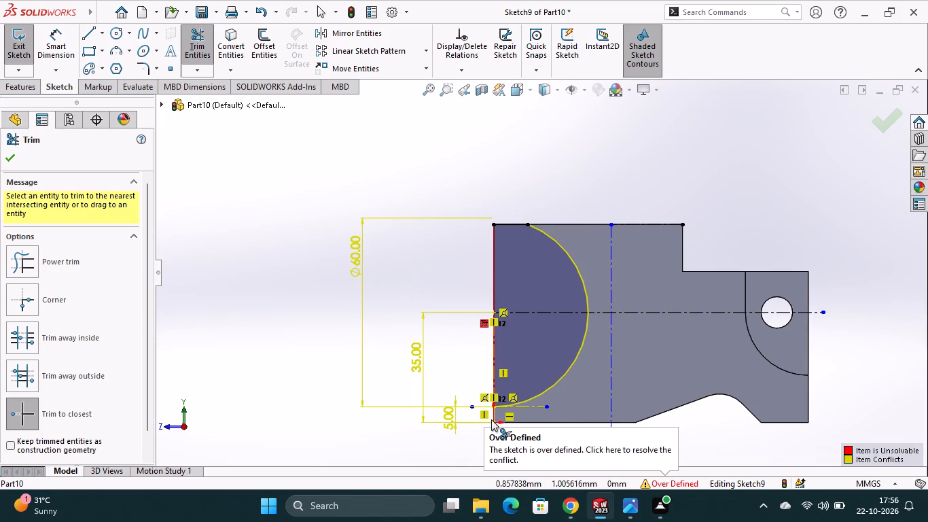
Delete the 5 mm dimension between the origin and the bottom of the arc.
scroll(489, 413, "down", 4)
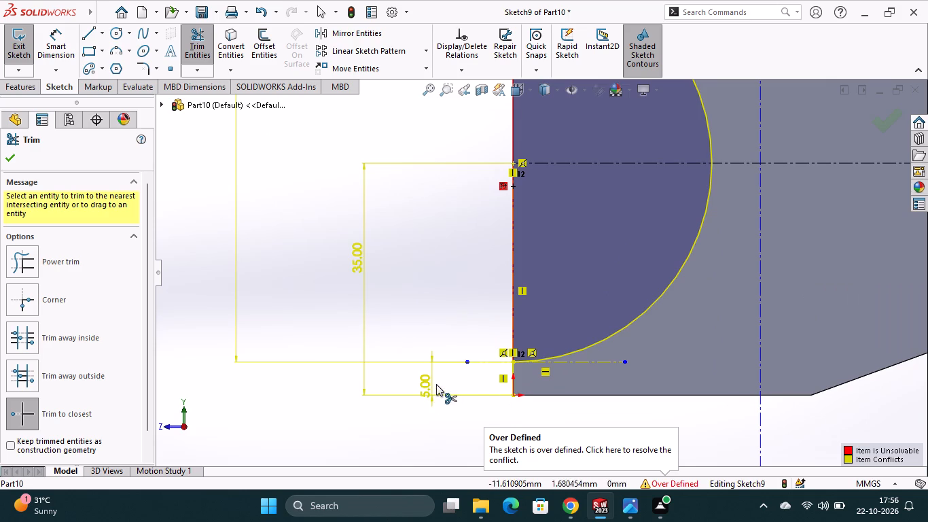
scroll(469, 383, "up", 5)
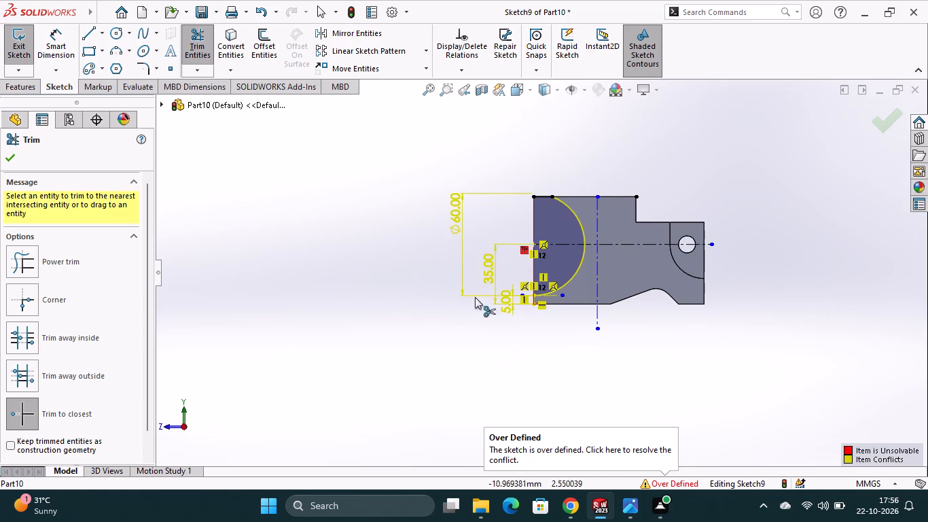
left_click(8, 156)
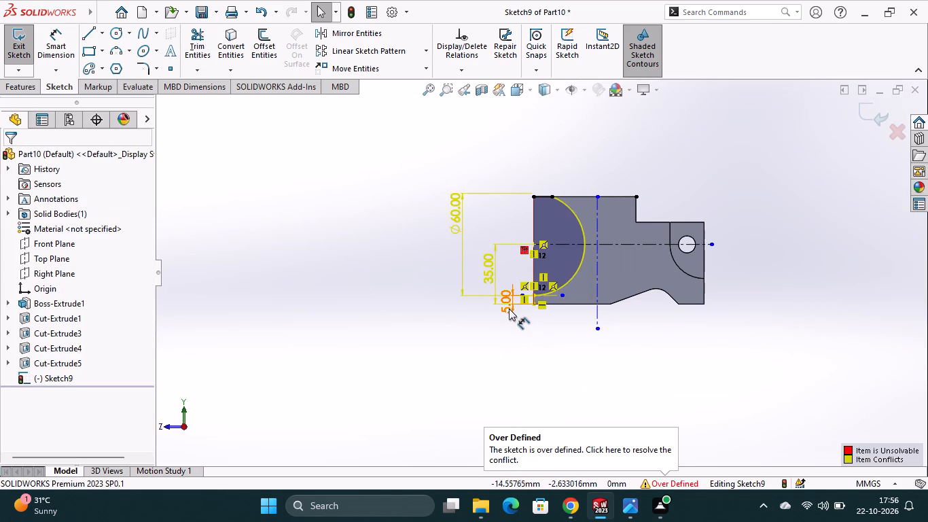
right_click(509, 309)
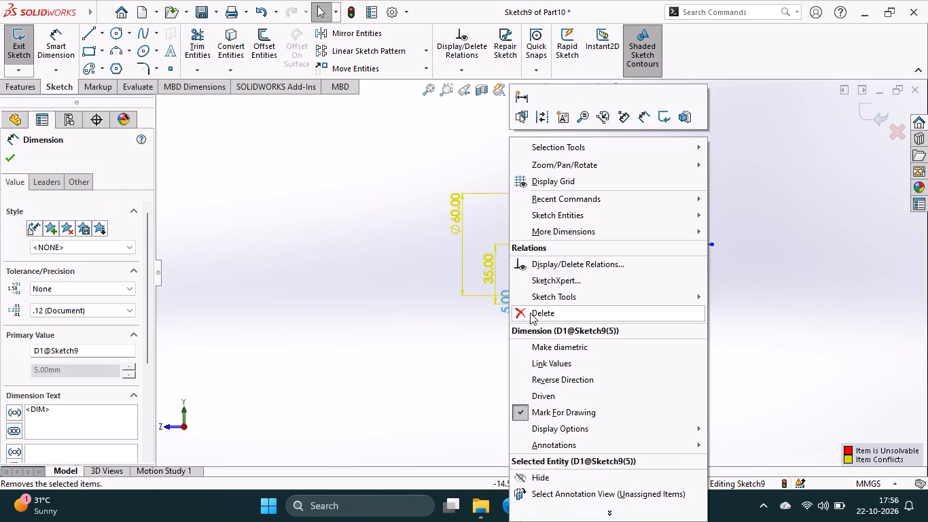
left_click(530, 313)
Extrude-cut the arc region through all, starting at an 8 mm offset from the sketch plane with the offset direction reversed into the block.
scroll(537, 311, "down", 7)
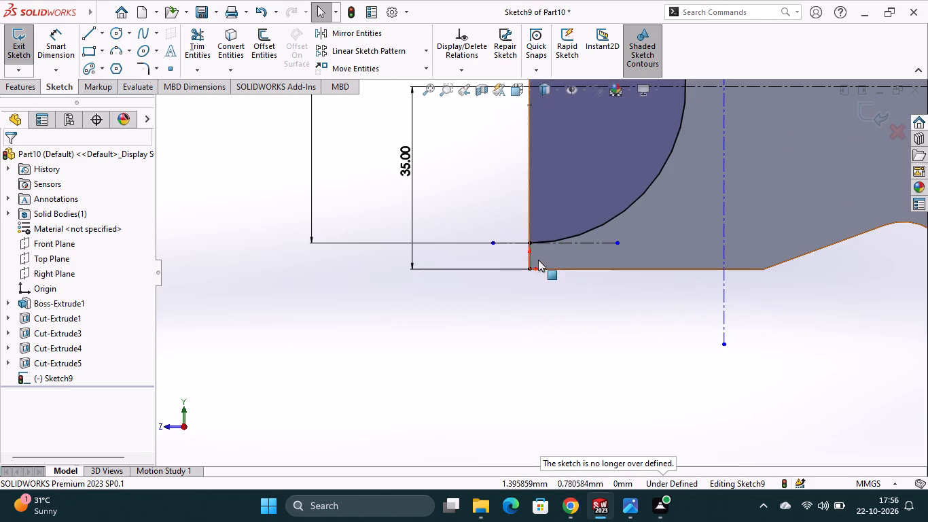
scroll(532, 274, "up", 5)
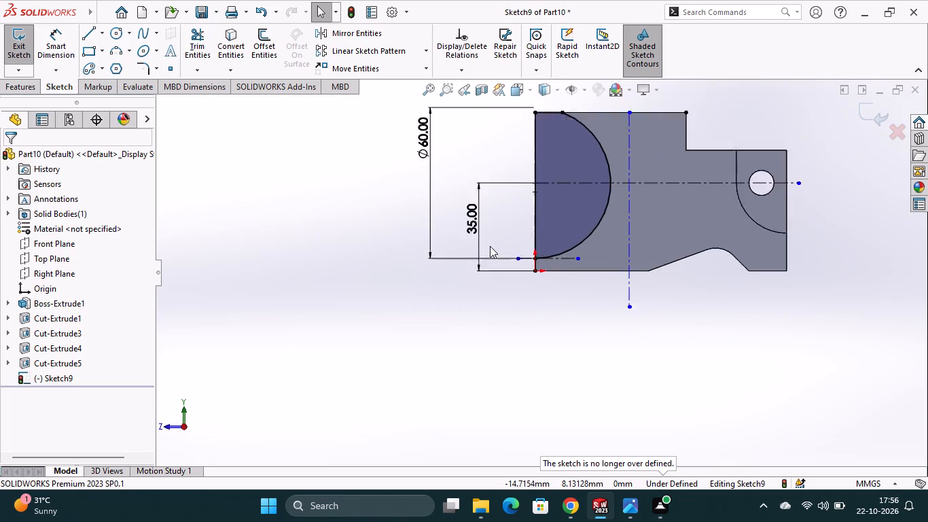
scroll(490, 246, "up", 1)
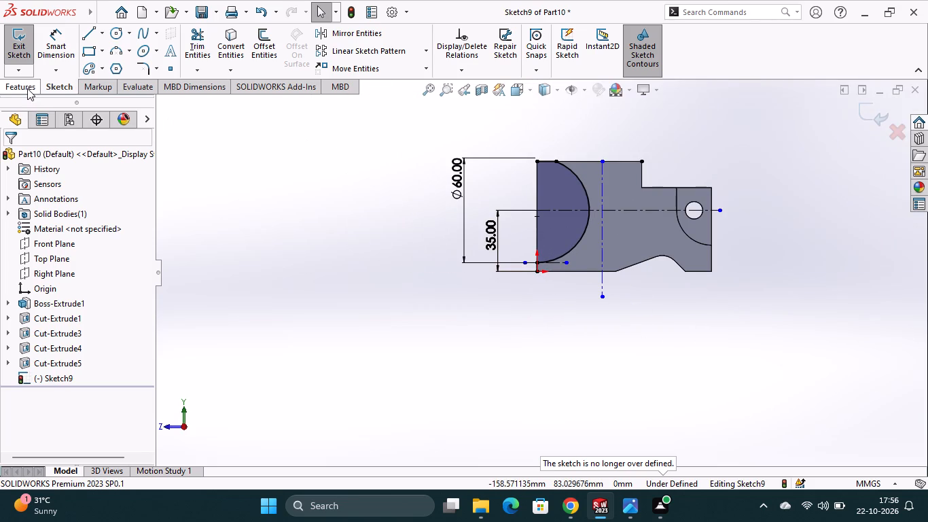
left_click(27, 88)
left_click(198, 56)
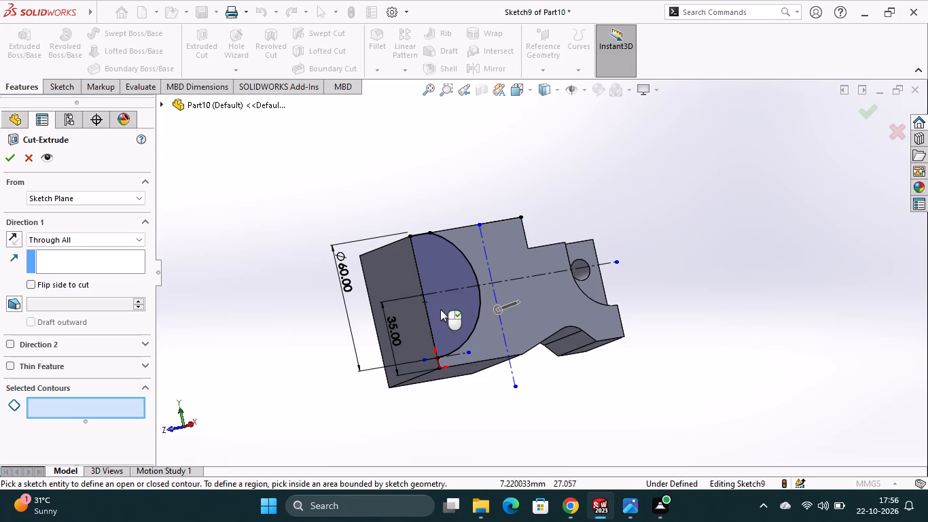
left_click(444, 302)
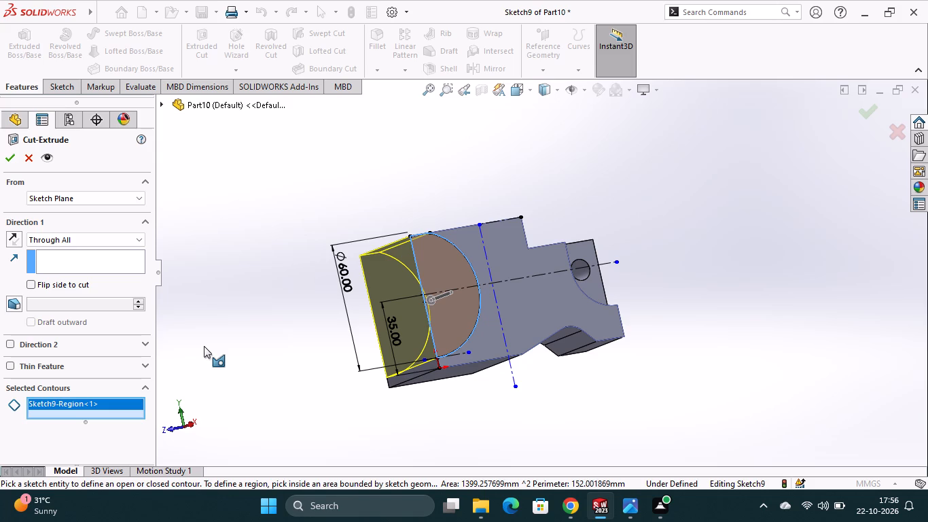
left_click(125, 197)
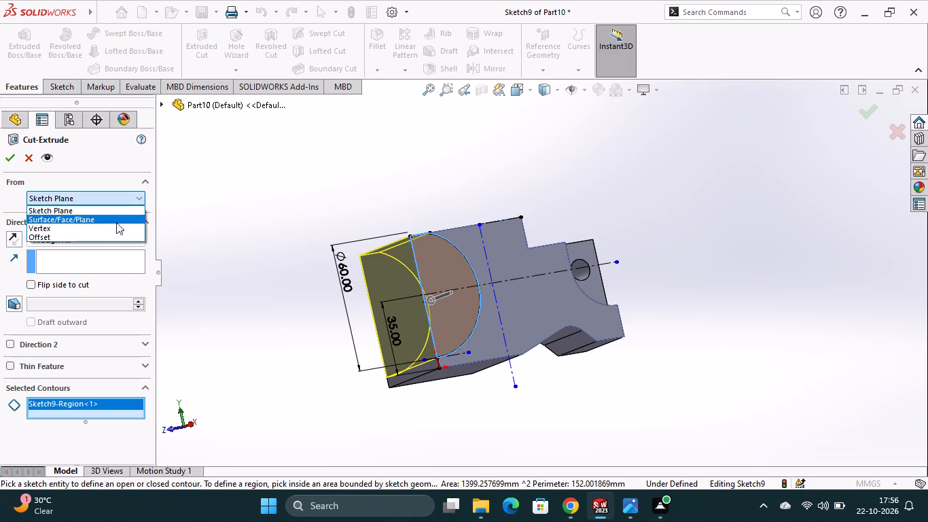
left_click(94, 235)
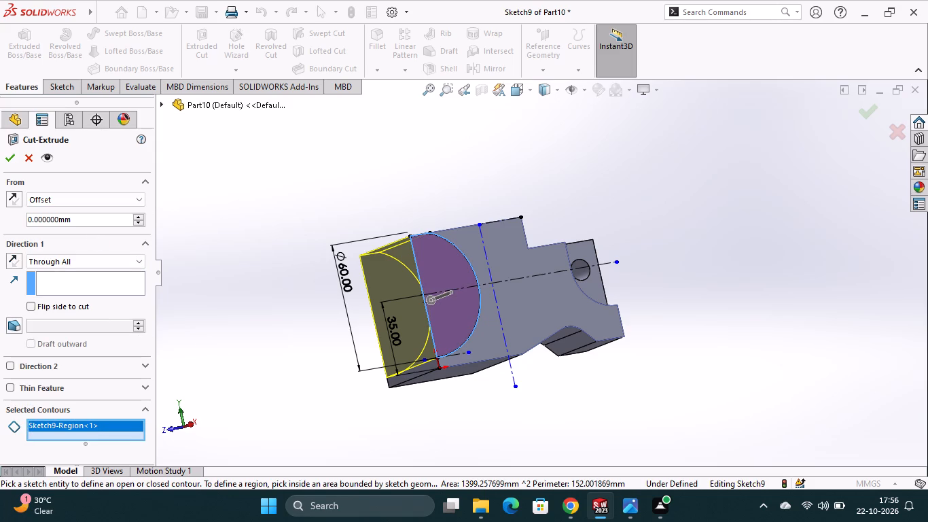
left_click_drag(84, 217, 28, 220)
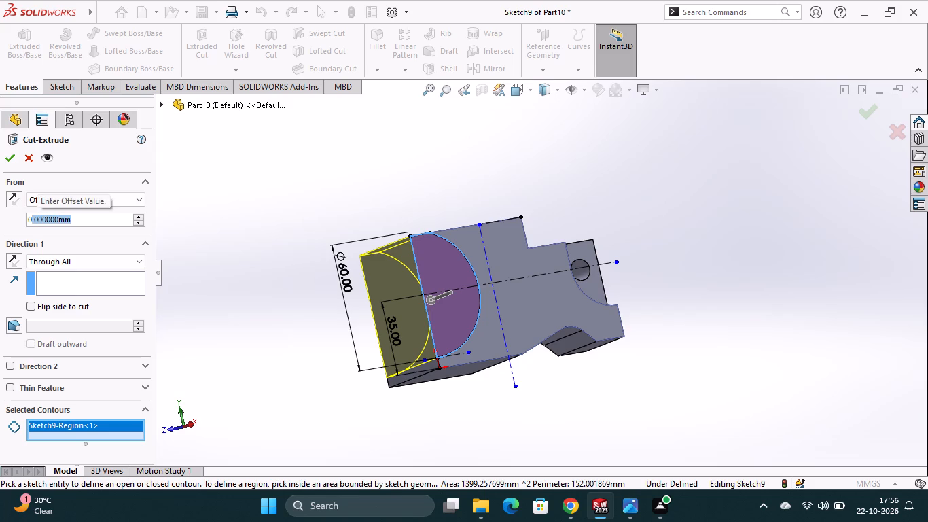
left_click_drag(28, 220, 26, 219)
key("8")
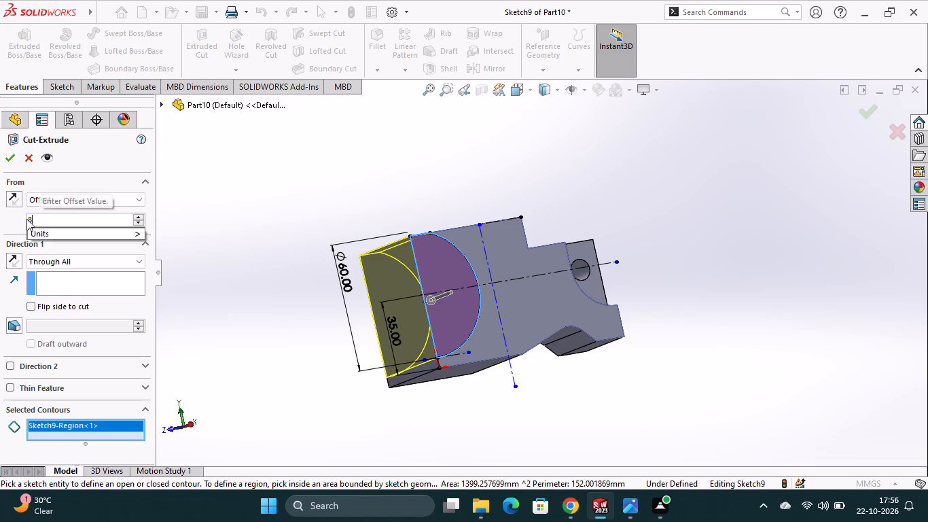
key("Return")
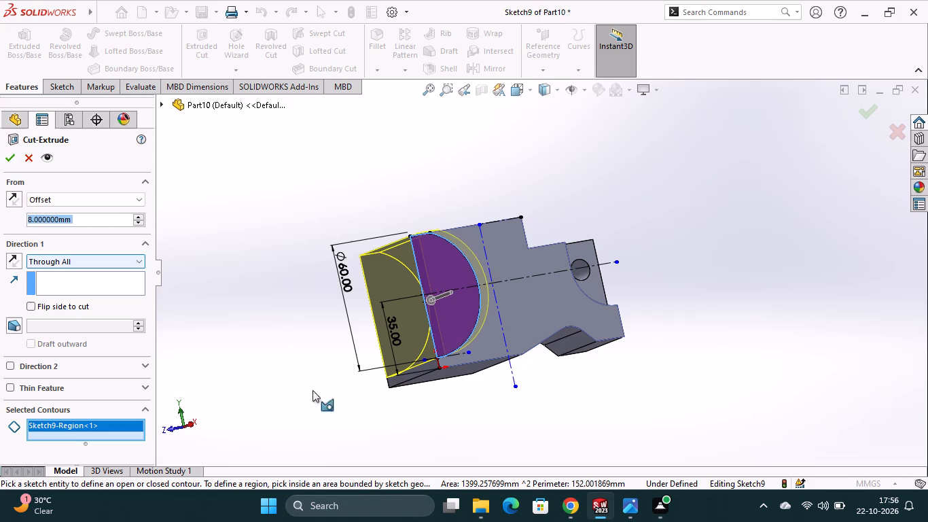
scroll(397, 425, "down", 1)
middle_click_drag(397, 425, 462, 441)
left_click(12, 194)
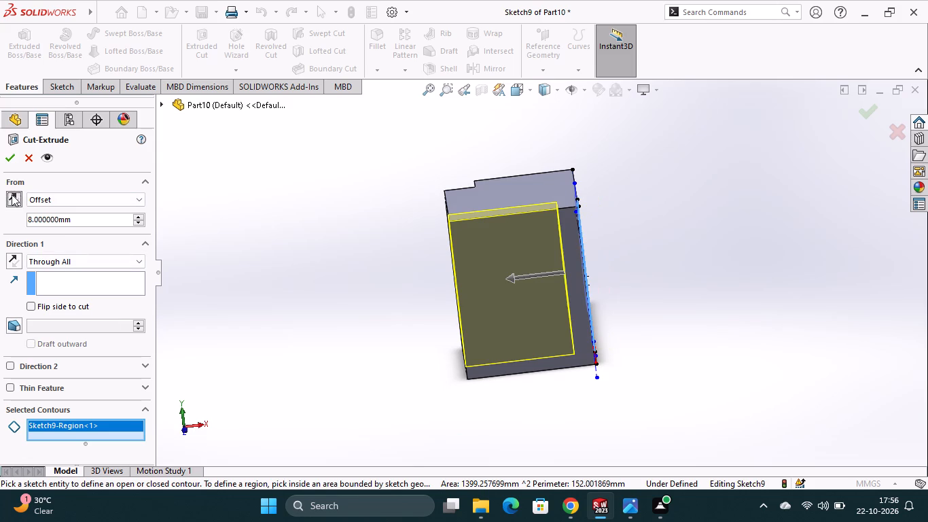
left_click(8, 160)
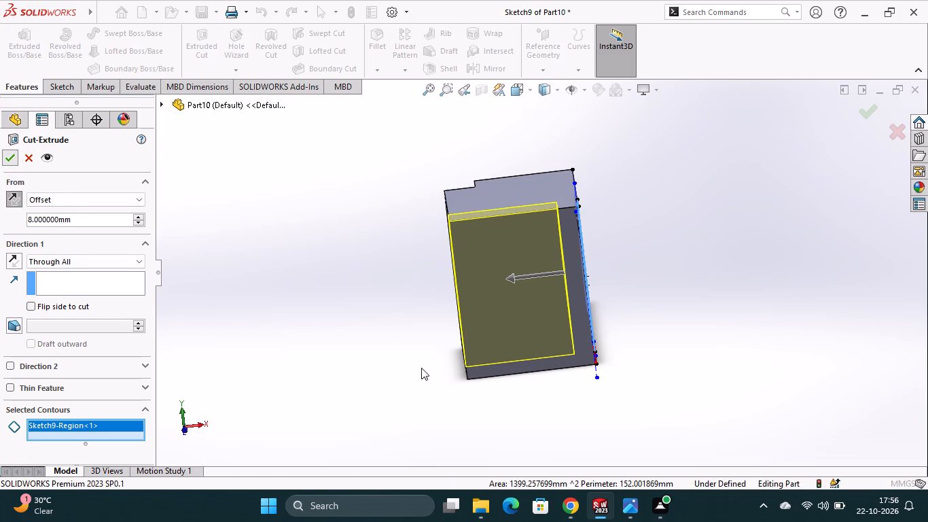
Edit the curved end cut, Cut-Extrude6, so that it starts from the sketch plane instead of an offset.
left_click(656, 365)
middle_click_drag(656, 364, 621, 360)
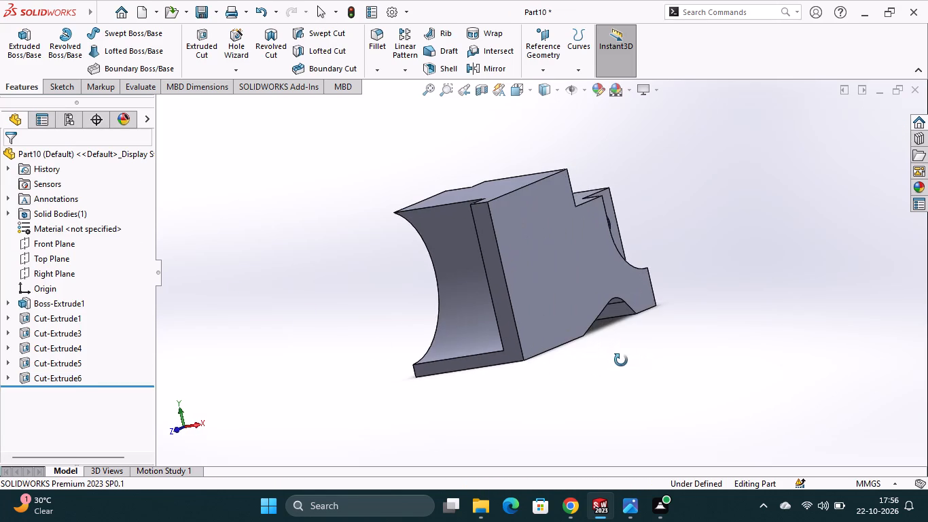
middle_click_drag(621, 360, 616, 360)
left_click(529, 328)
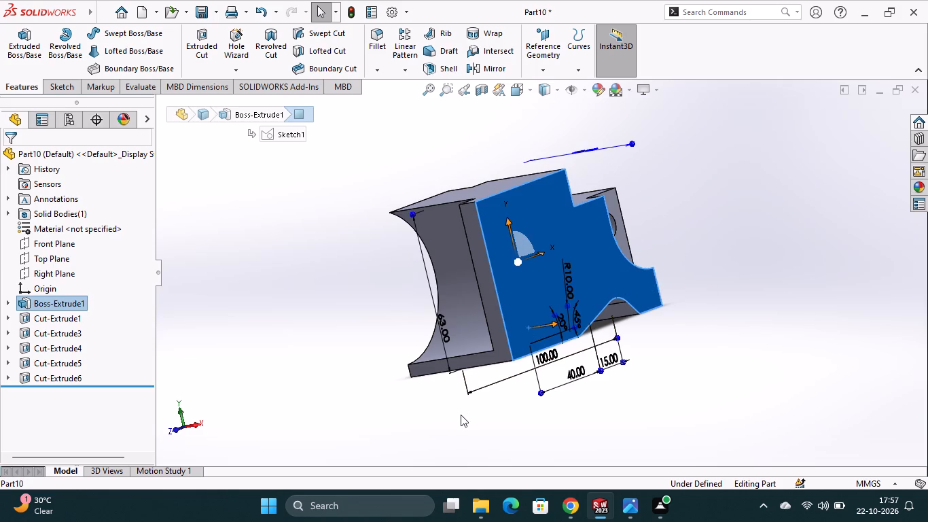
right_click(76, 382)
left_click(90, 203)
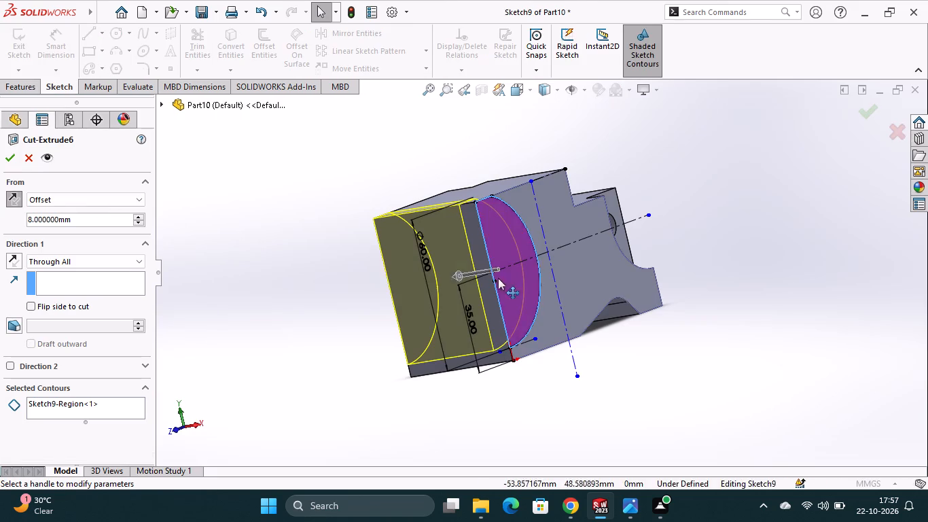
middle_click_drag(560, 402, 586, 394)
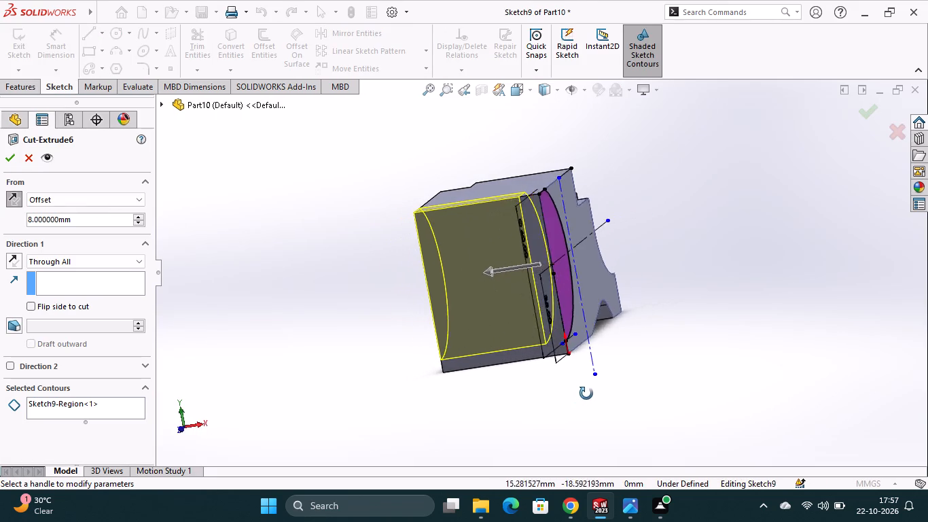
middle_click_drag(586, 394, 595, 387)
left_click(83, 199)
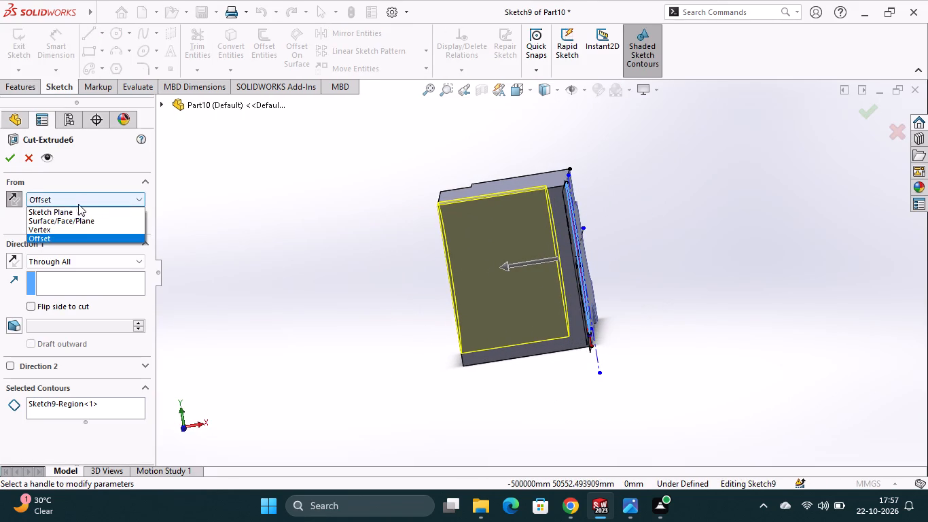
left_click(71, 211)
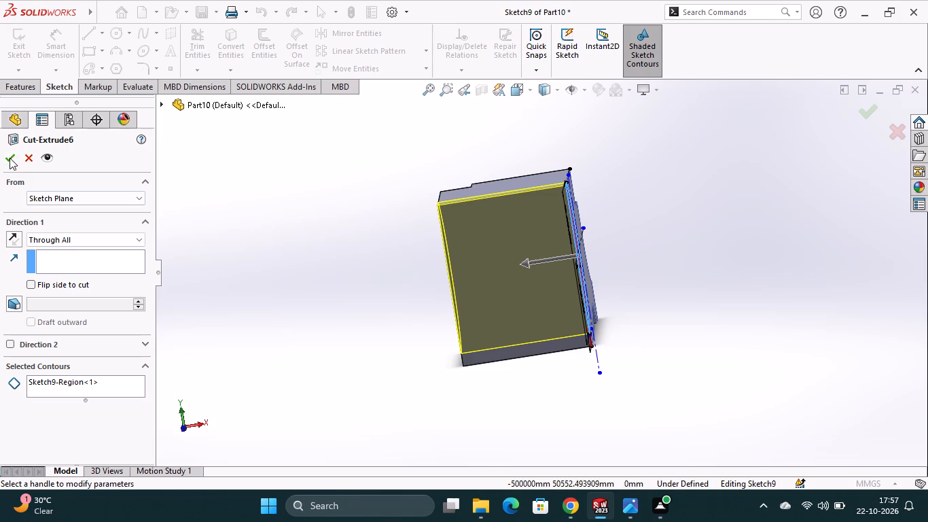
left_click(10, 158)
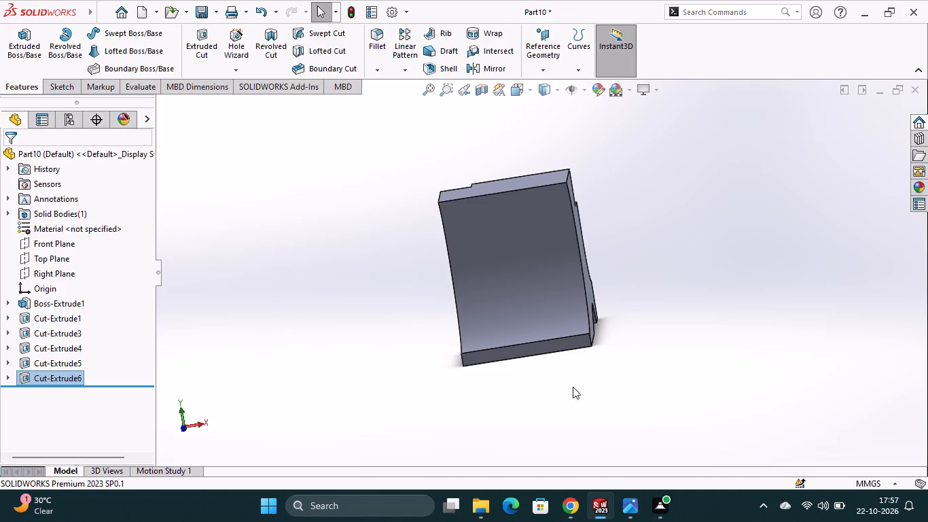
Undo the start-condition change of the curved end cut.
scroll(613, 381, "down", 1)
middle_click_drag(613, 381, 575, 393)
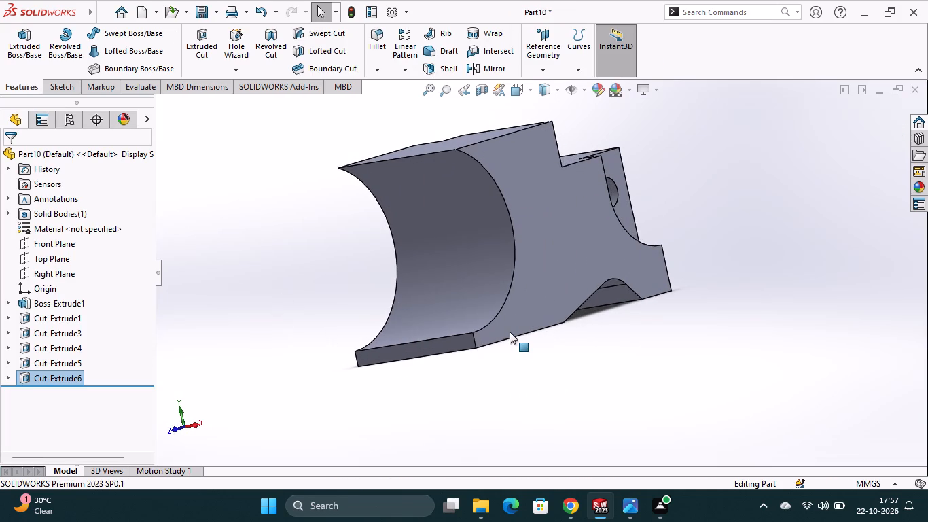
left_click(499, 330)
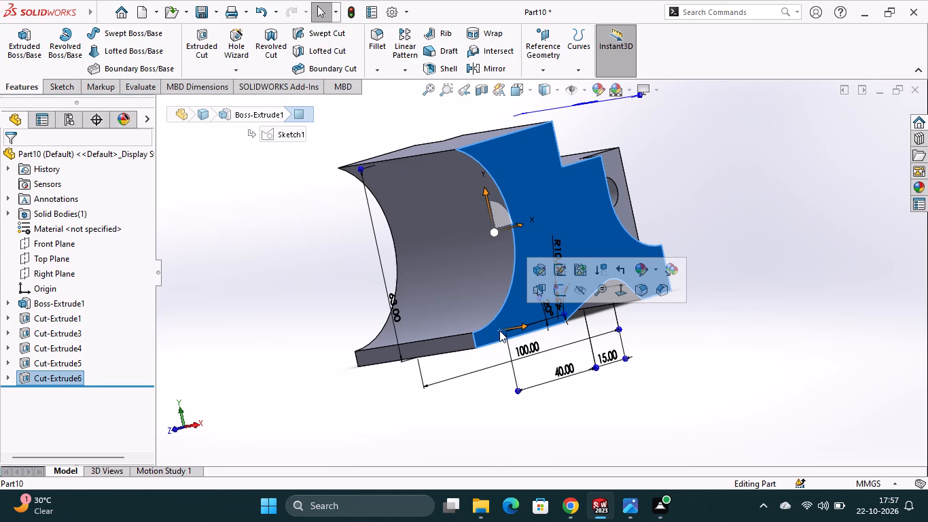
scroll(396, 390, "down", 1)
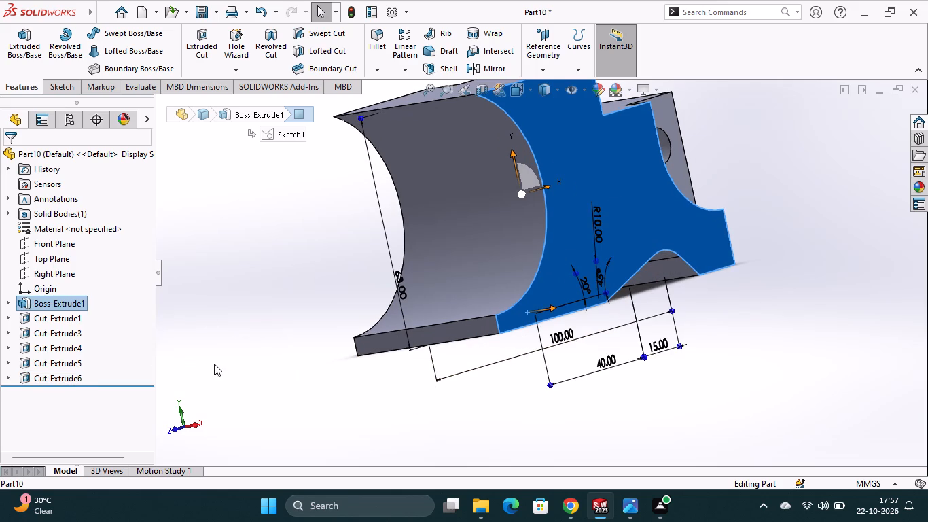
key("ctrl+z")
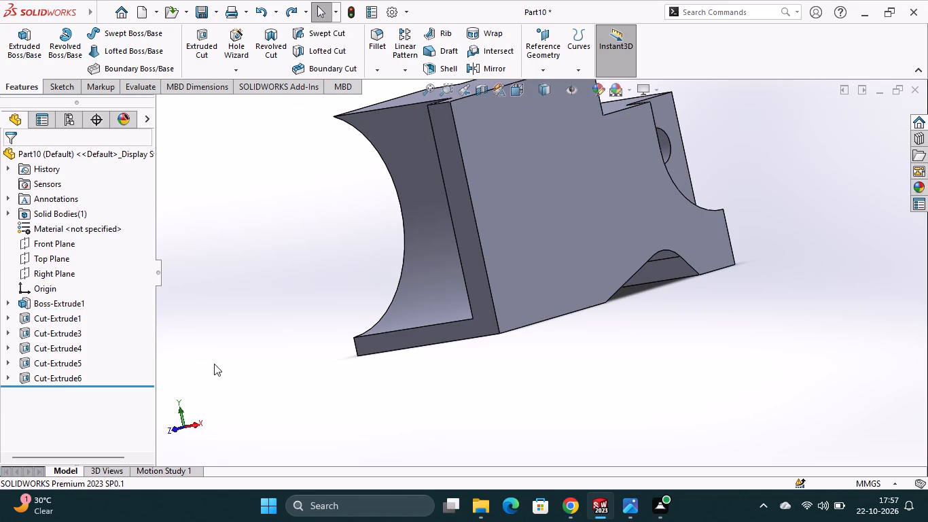
Start a sketch on the block's stepped side face and draw a vertical line about 12 mm long from the origin up the end edge.
left_click(505, 300)
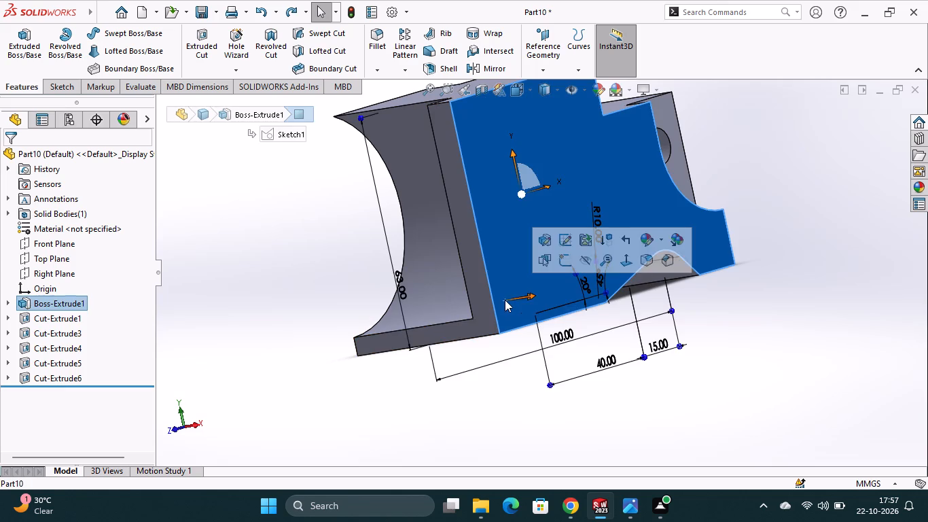
left_click(565, 264)
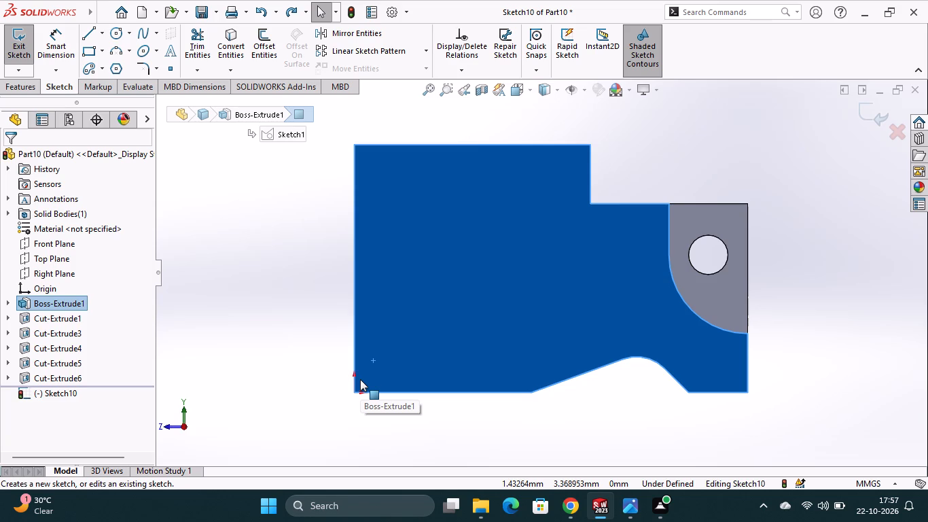
left_click(94, 37)
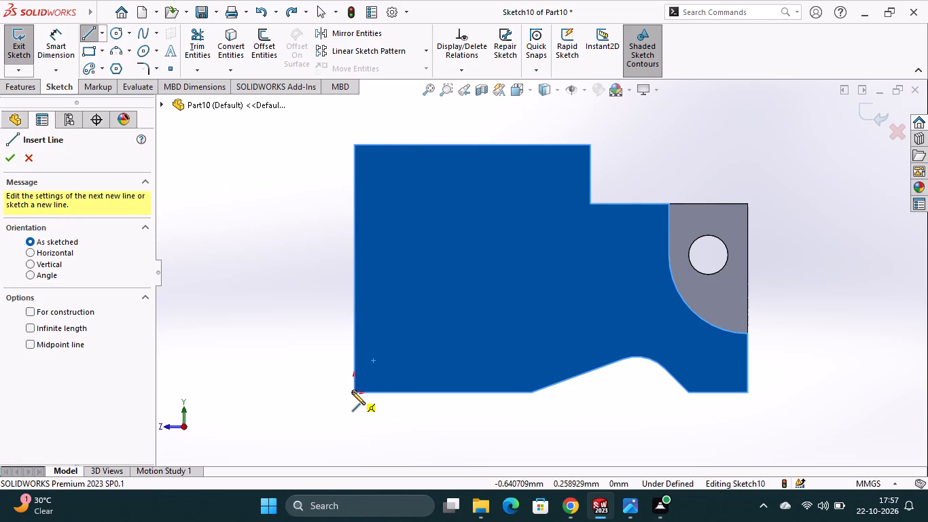
left_click(353, 391)
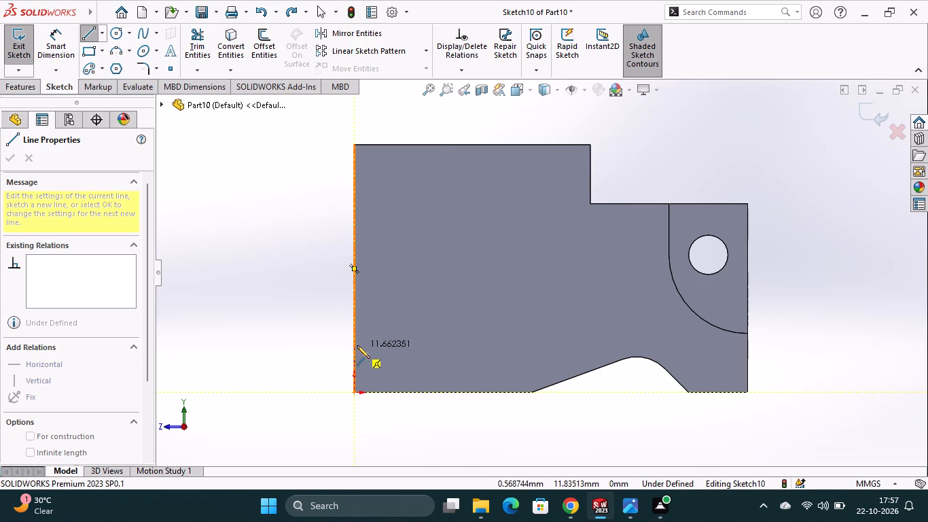
left_click(357, 345)
key("Escape")
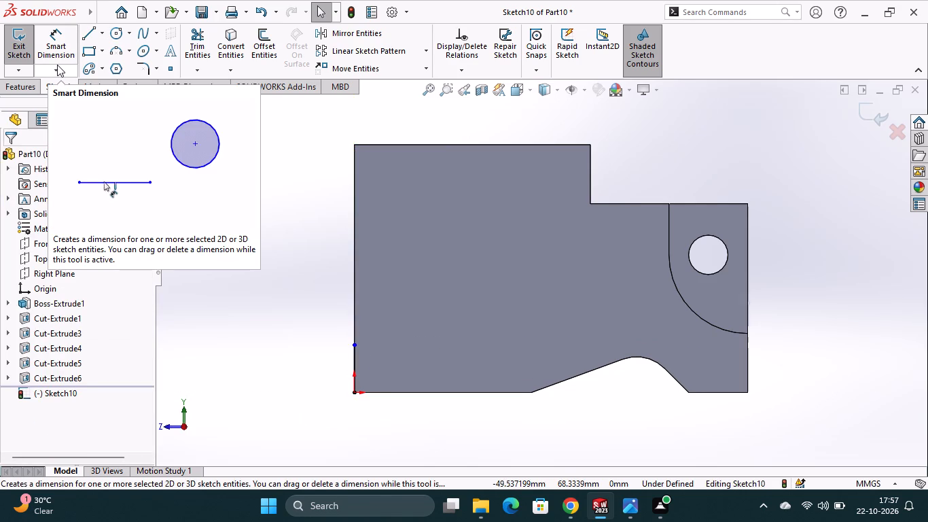
Sketch a horizontal centerline across the full length of the block, about 35 mm above the origin.
left_click(101, 30)
left_click(105, 35)
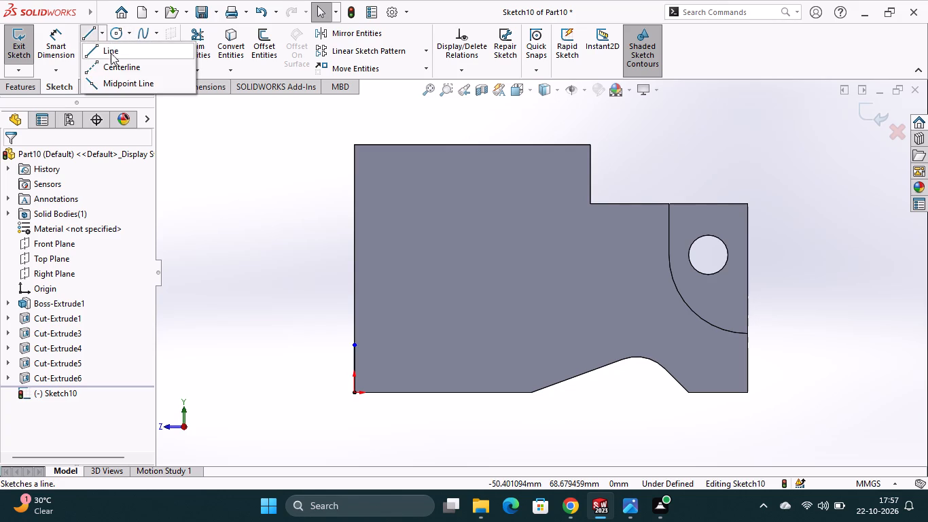
left_click(113, 67)
left_click(321, 254)
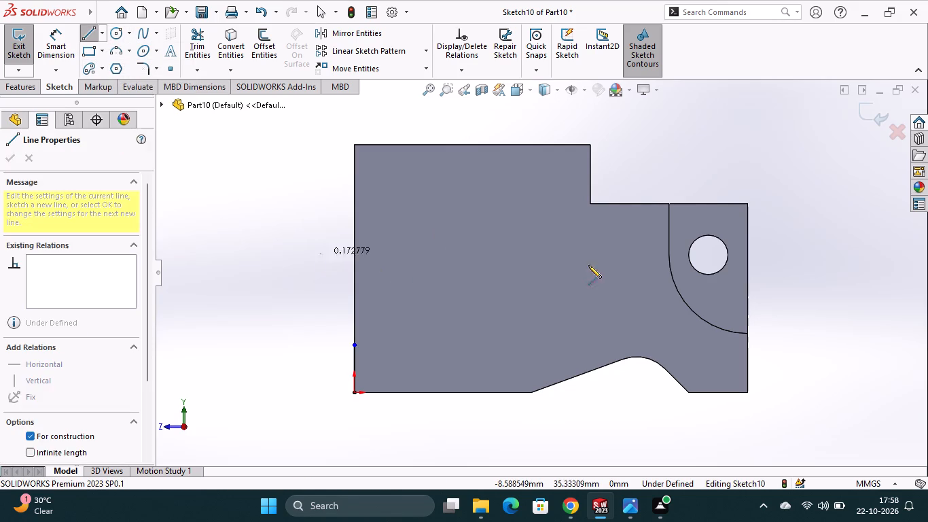
left_click(770, 256)
key("Escape")
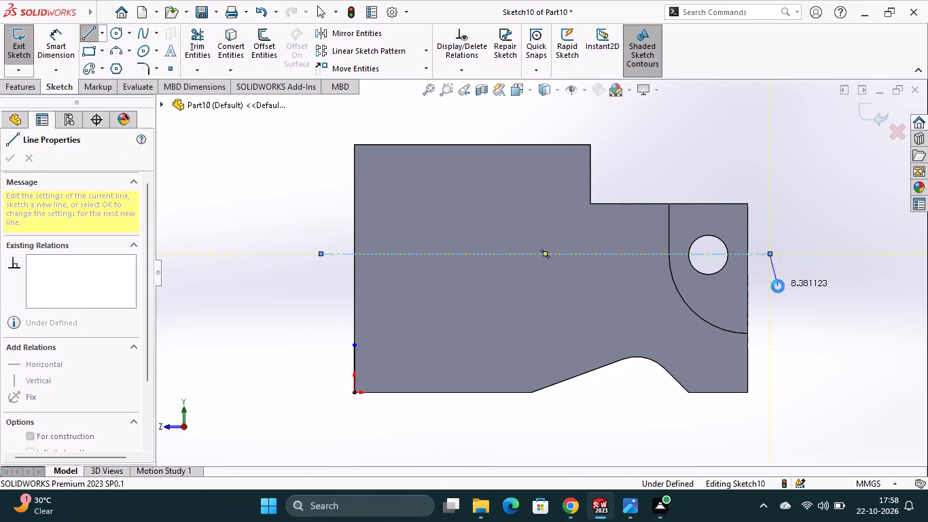
Dimension the centerline's height above the origin as 35 mm.
left_click(52, 53)
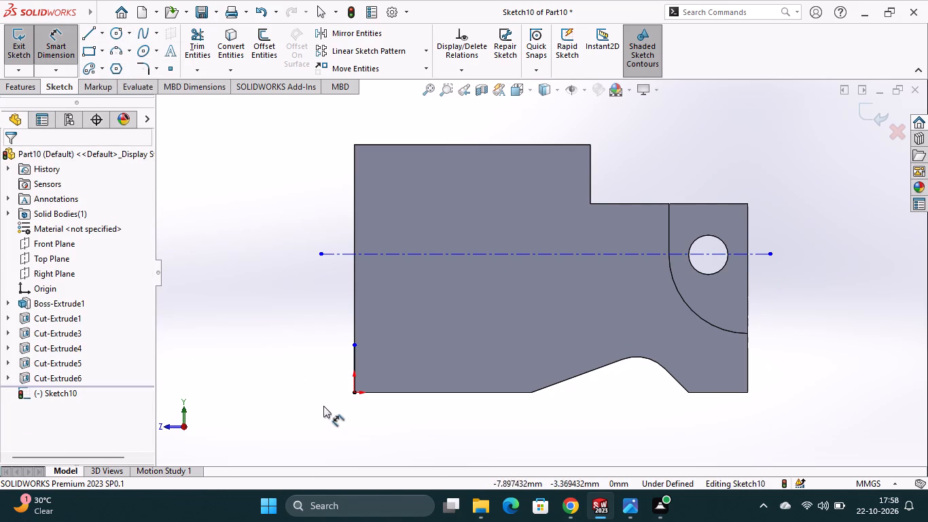
left_click(355, 393)
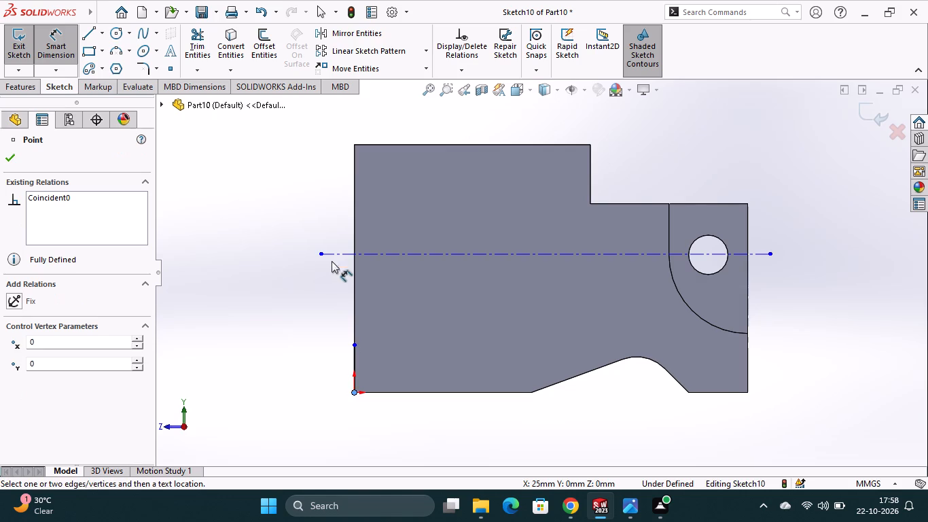
left_click(335, 254)
left_click(297, 329)
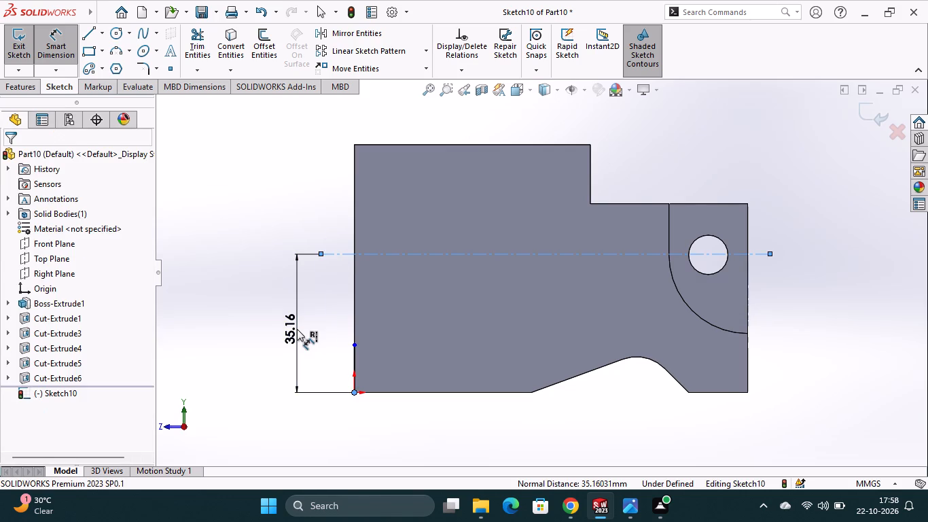
type("35")
key("Return")
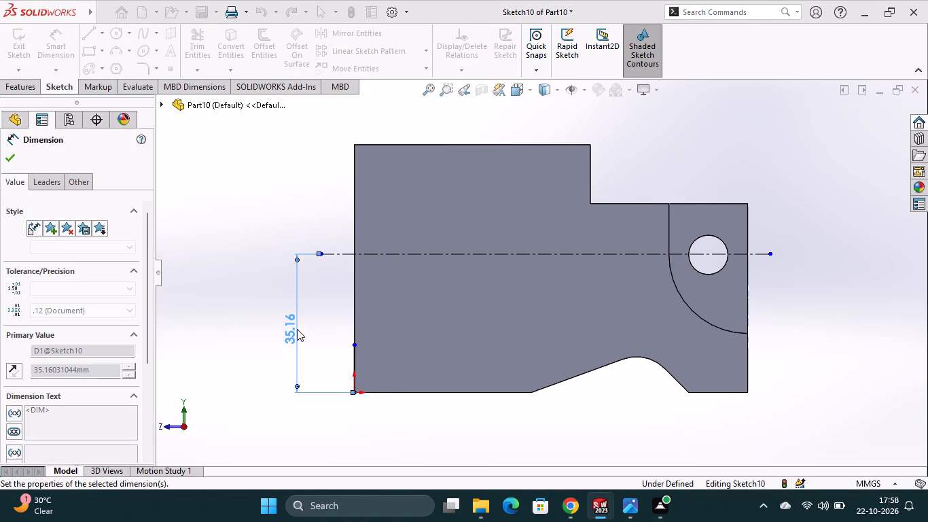
Dimension the short vertical line from the origin to its upper endpoint as 10 mm.
left_click(355, 343)
left_click(353, 391)
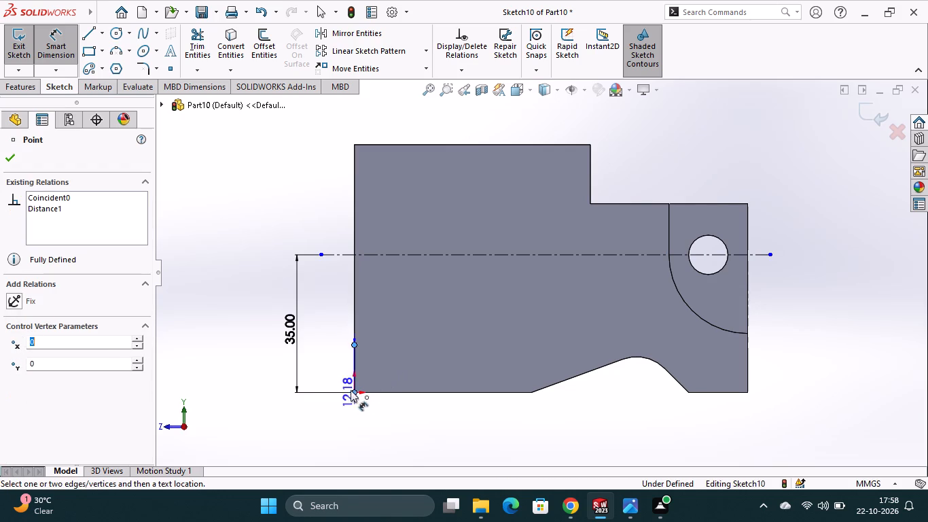
left_click(334, 377)
key("1")
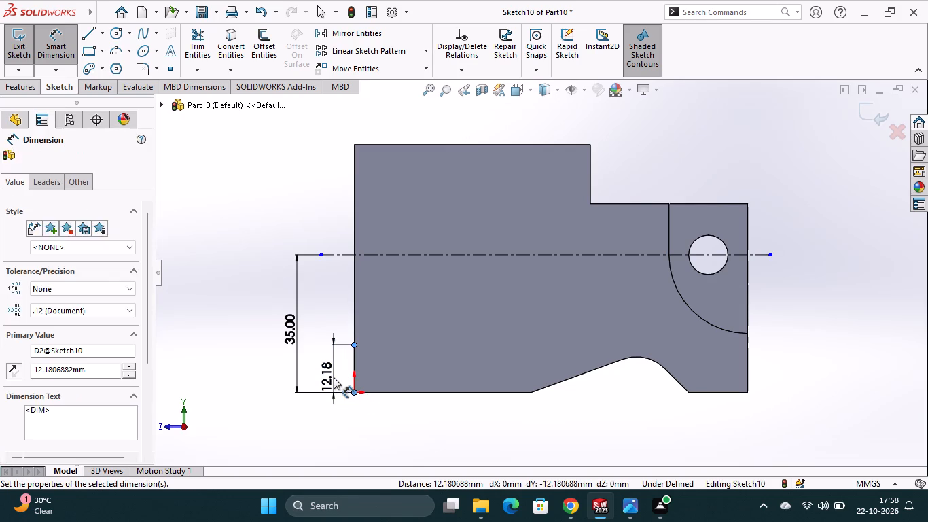
key("0")
key("Return")
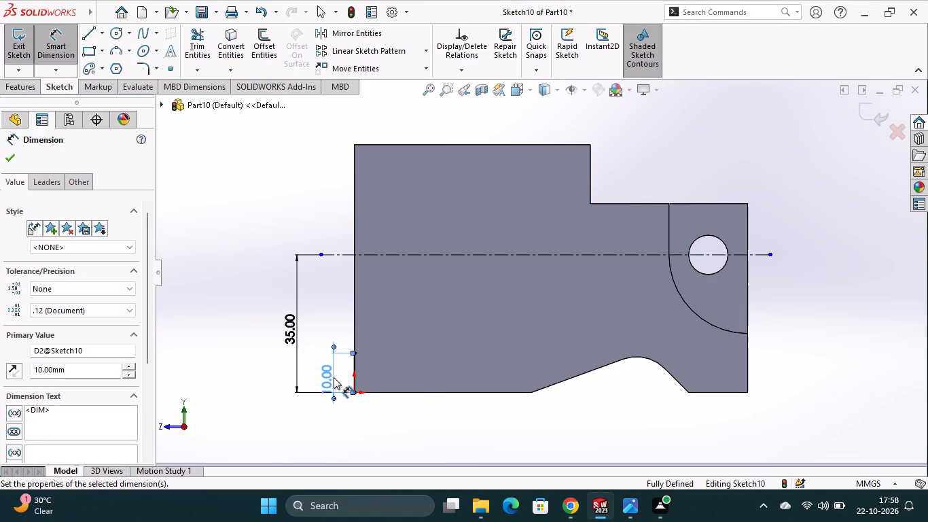
Set the short vertical line's length dimension to 6.5 mm.
type("6.")
key("5")
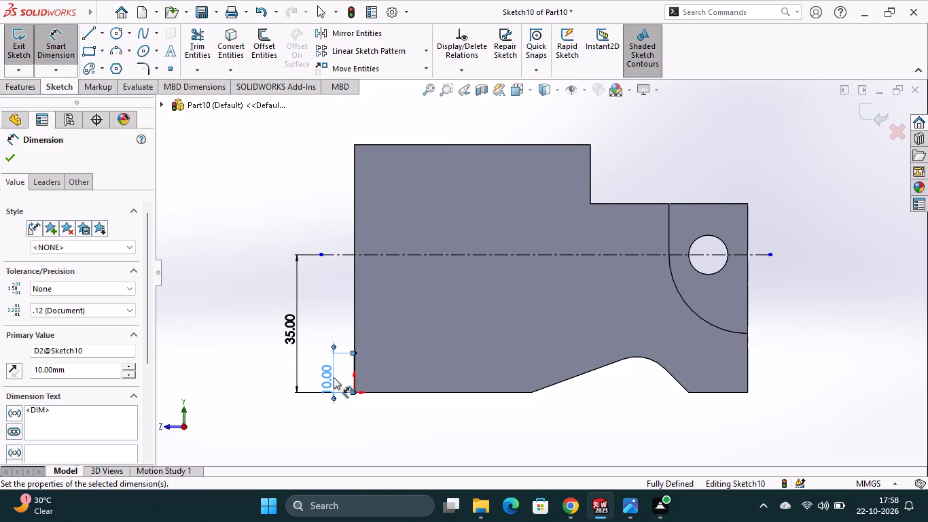
double_click(327, 376)
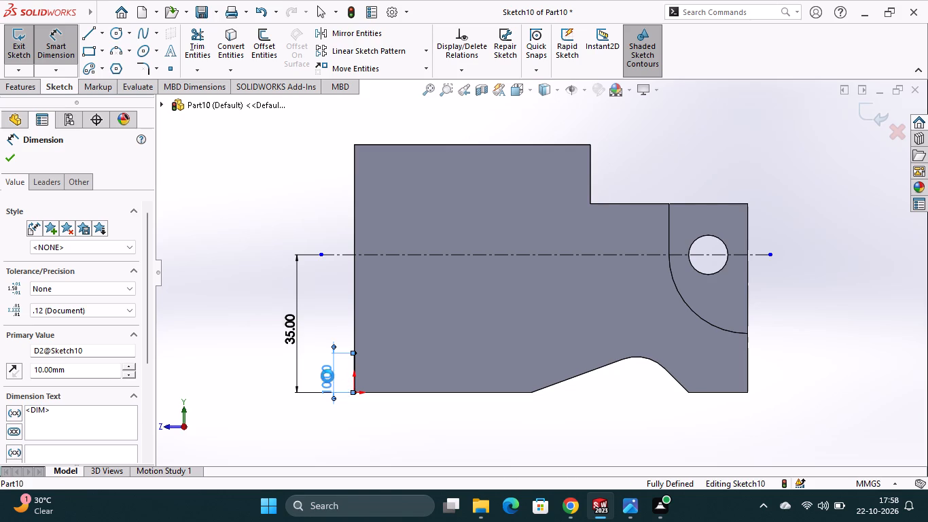
type("6.5")
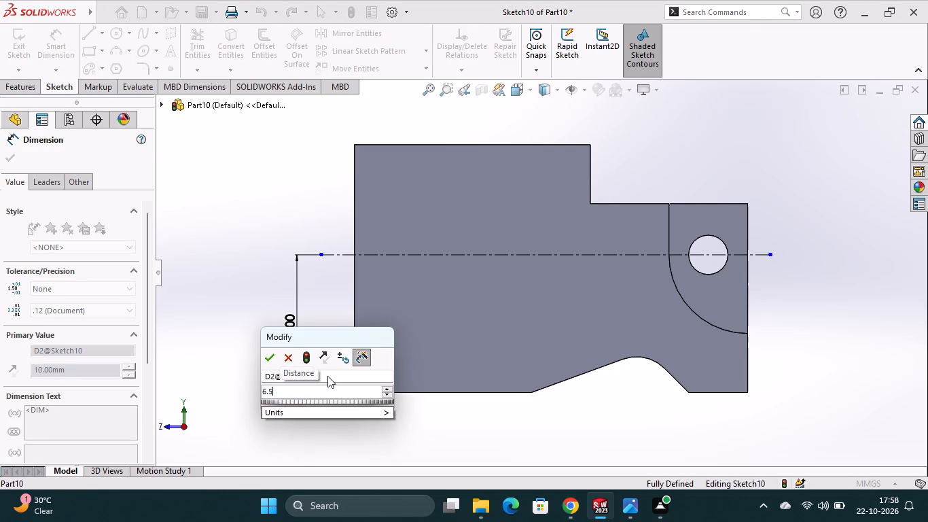
key("Return")
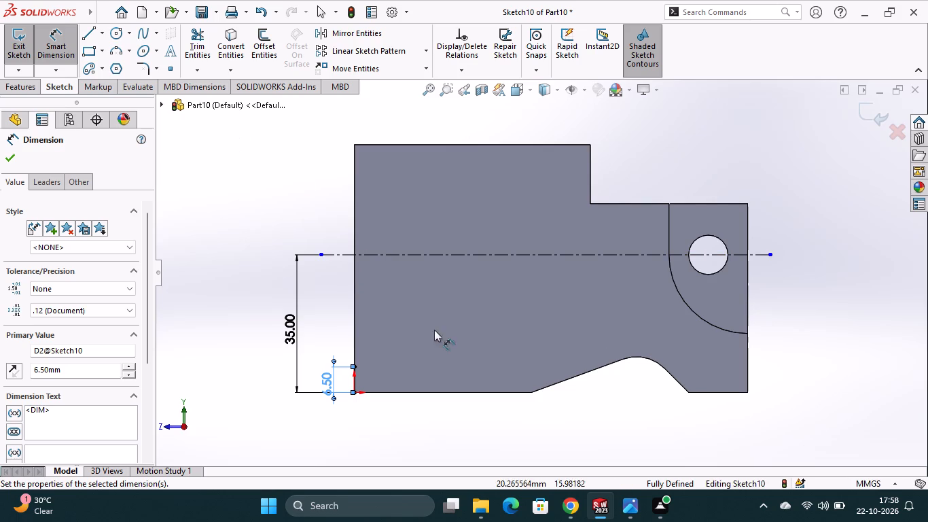
Convert the block's vertical end edge into a sketch line.
left_click(231, 39)
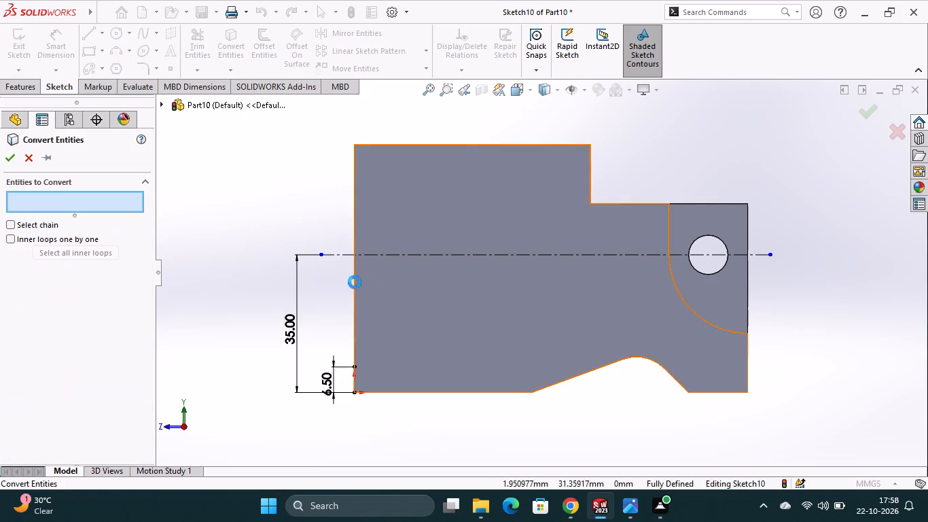
left_click(355, 282)
left_click(12, 157)
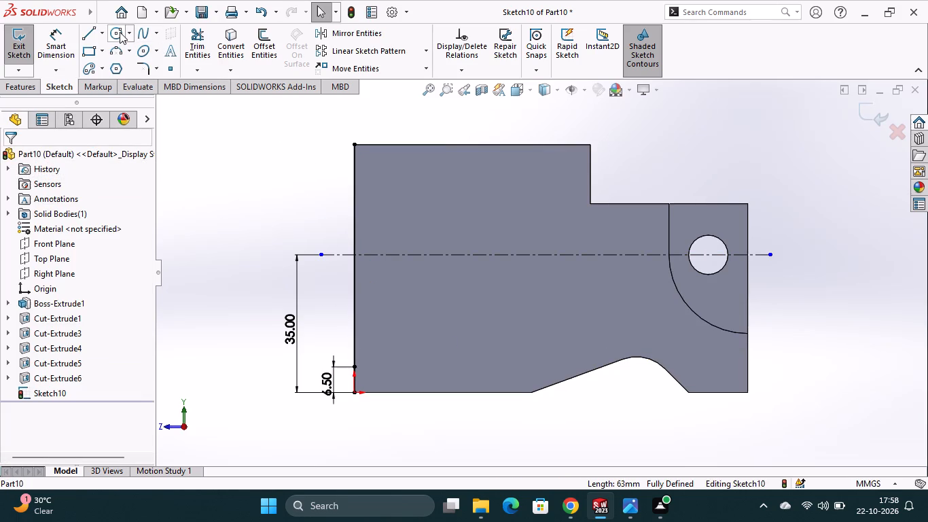
Sketch a circle centred where the centerline crosses the end edge, with its bottom just above the short line's upper endpoint.
left_click(115, 32)
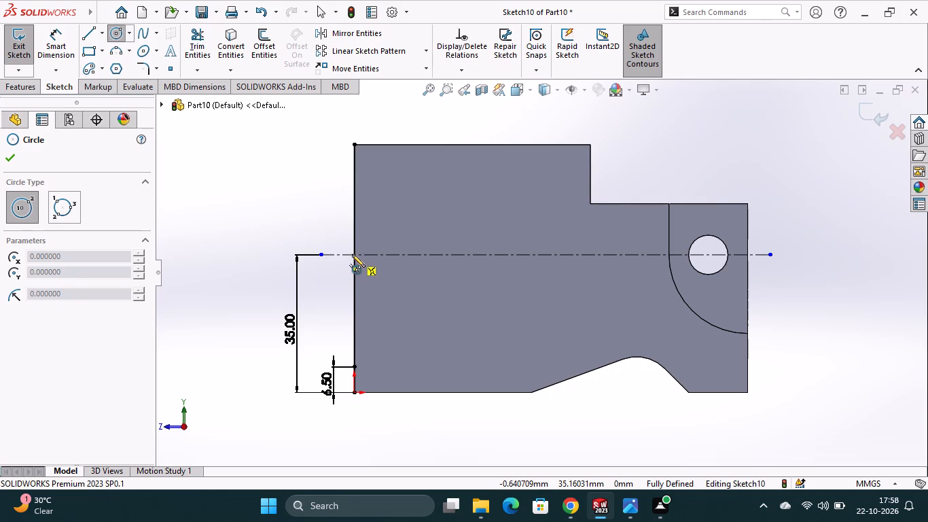
left_click(354, 254)
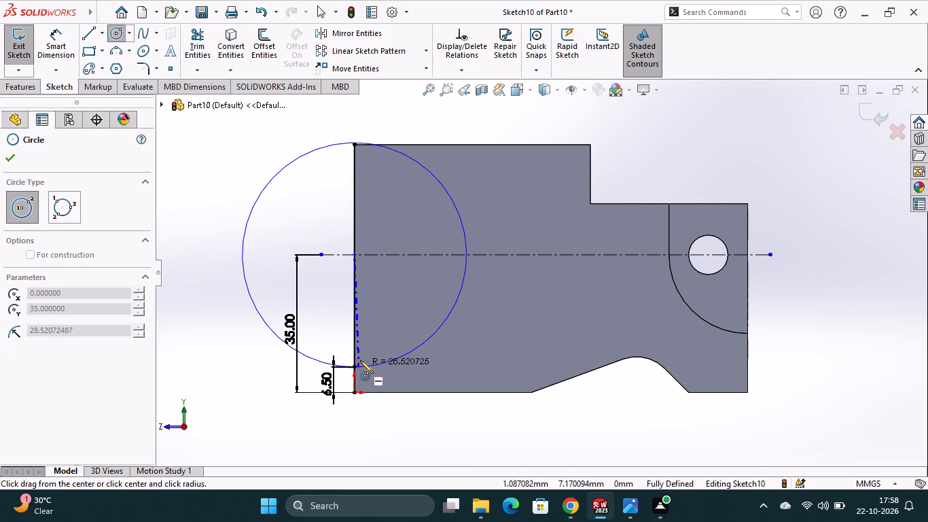
left_click(361, 354)
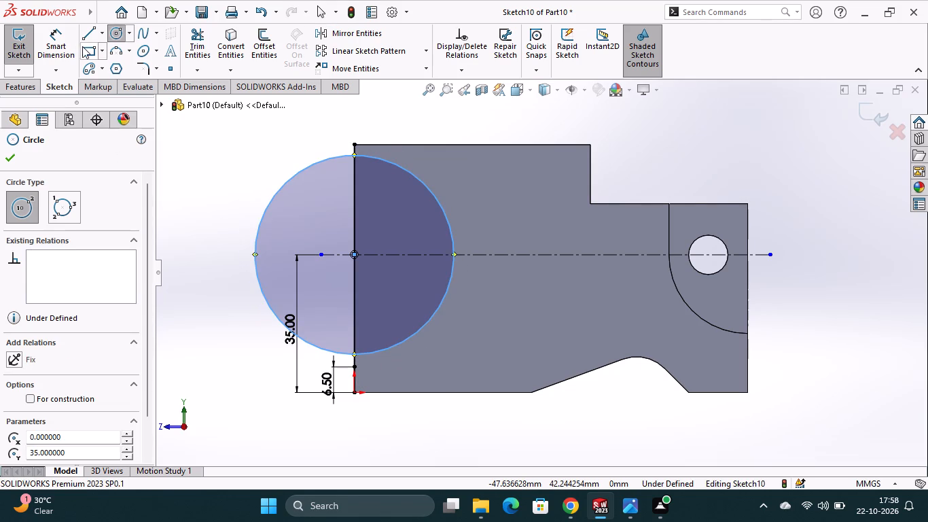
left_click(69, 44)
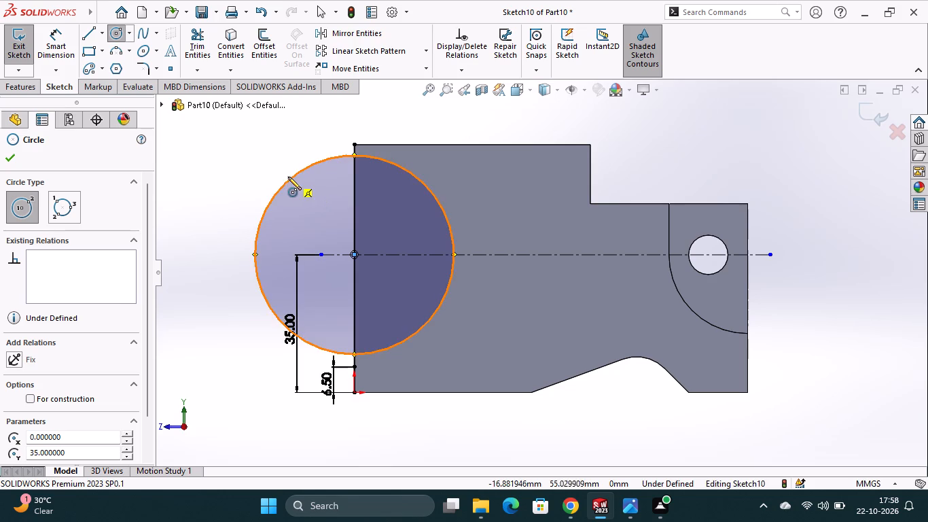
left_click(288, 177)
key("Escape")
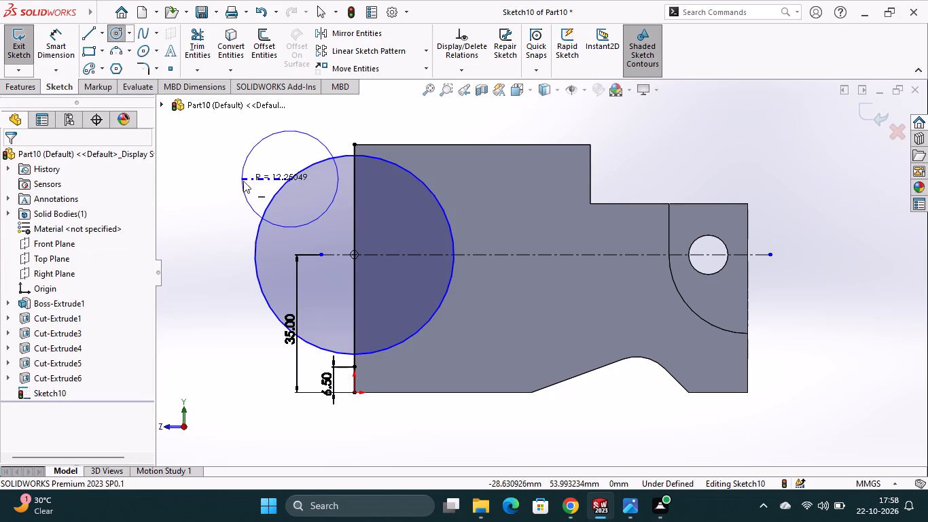
Dimension the circle's diameter as 50 mm.
left_click(62, 41)
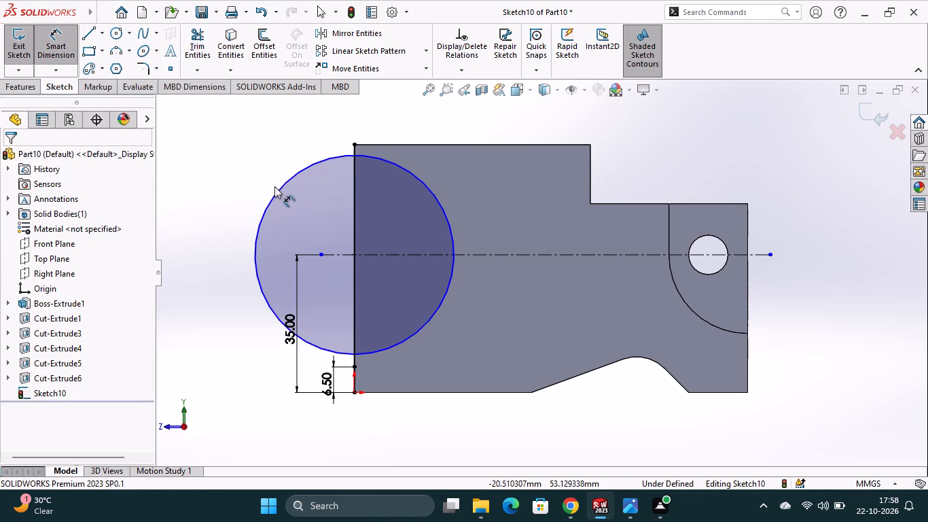
left_click(276, 190)
left_click(252, 177)
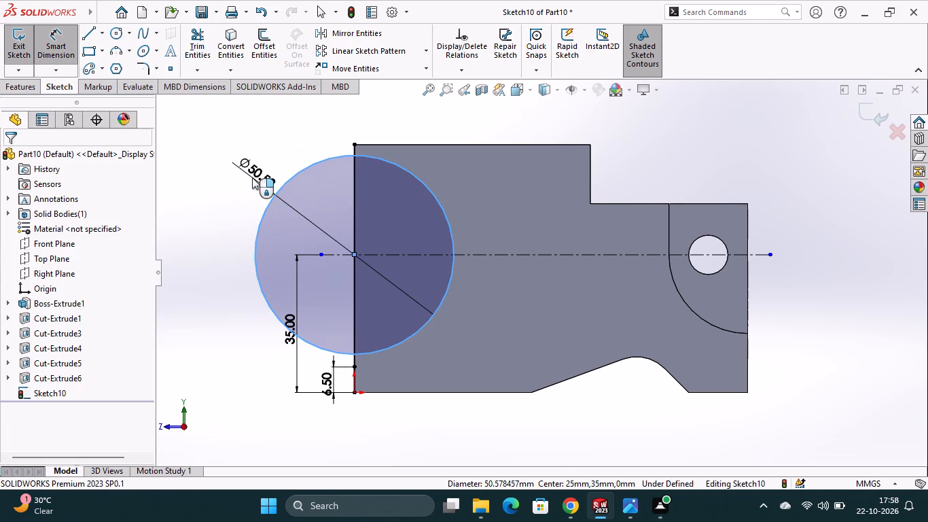
type("50")
key("Return")
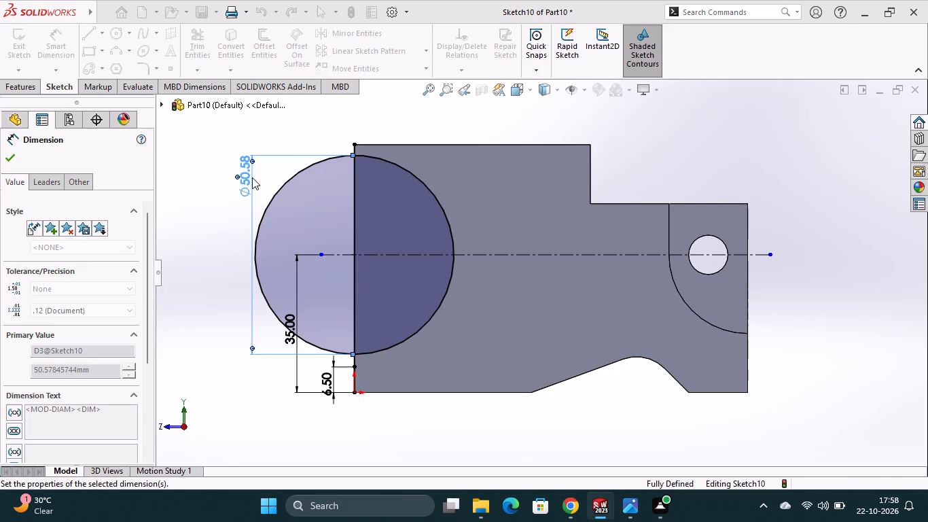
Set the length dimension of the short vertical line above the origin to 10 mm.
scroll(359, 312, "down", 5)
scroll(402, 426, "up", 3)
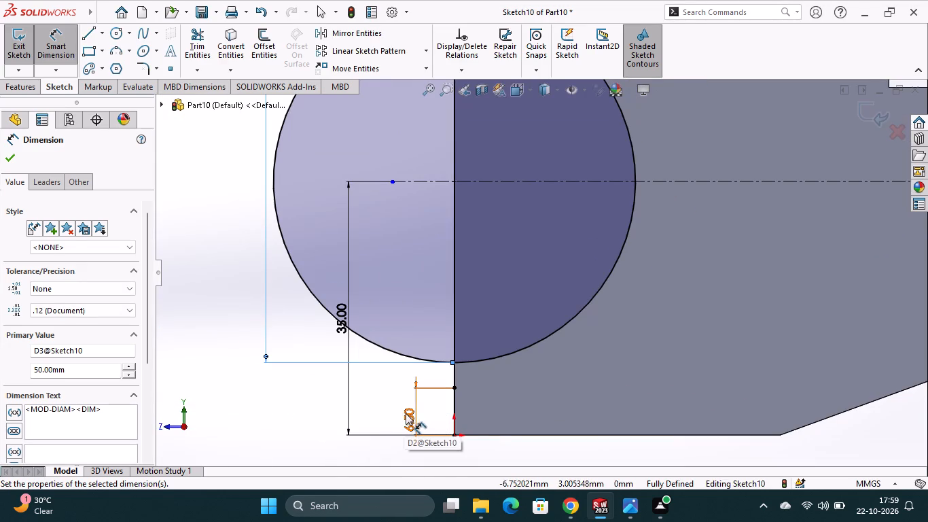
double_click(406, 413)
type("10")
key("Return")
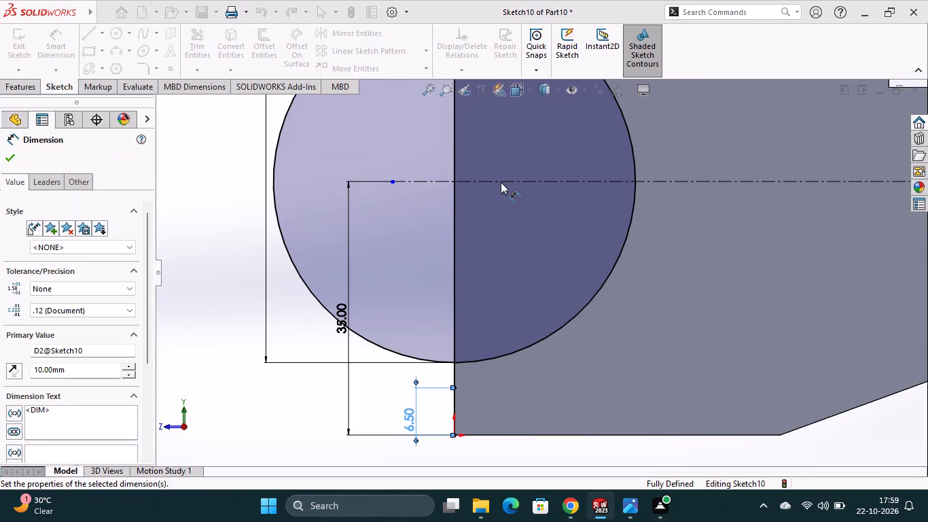
Sketch a 25 mm horizontal line along the centerline from the circle's centre to its inner edge on the block.
scroll(457, 375, "down", 3)
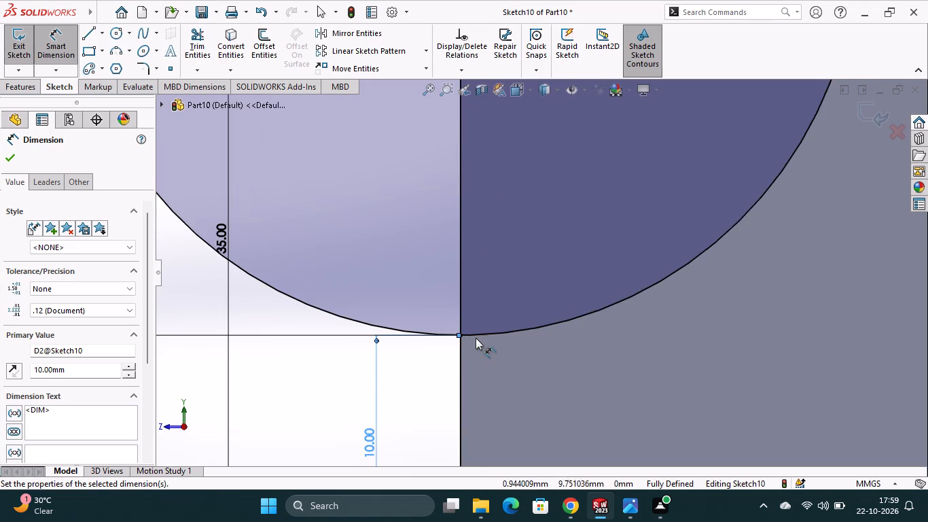
scroll(476, 336, "up", 4)
scroll(557, 208, "up", 3)
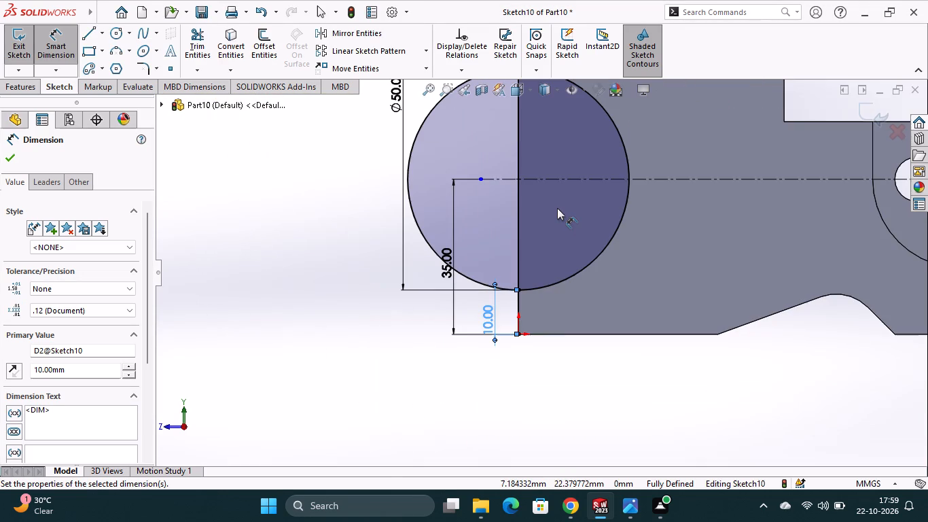
scroll(557, 208, "up", 2)
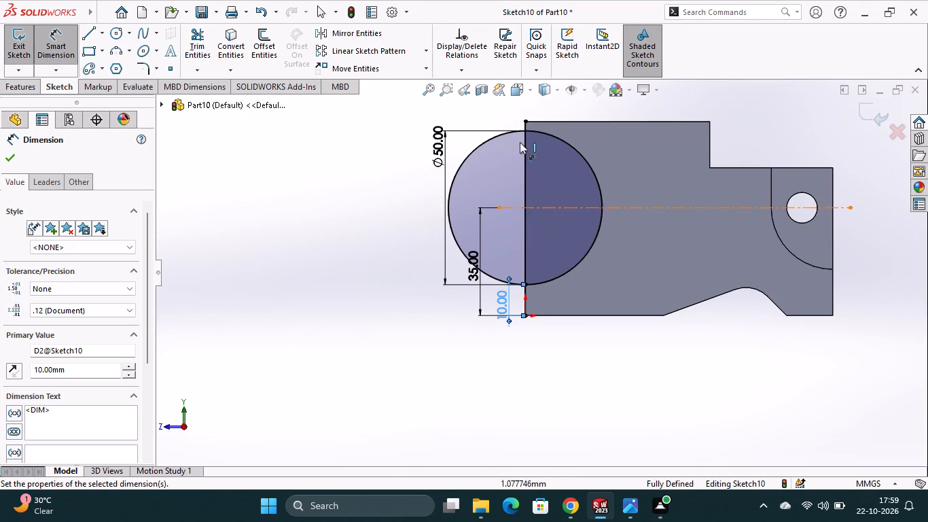
left_click(86, 36)
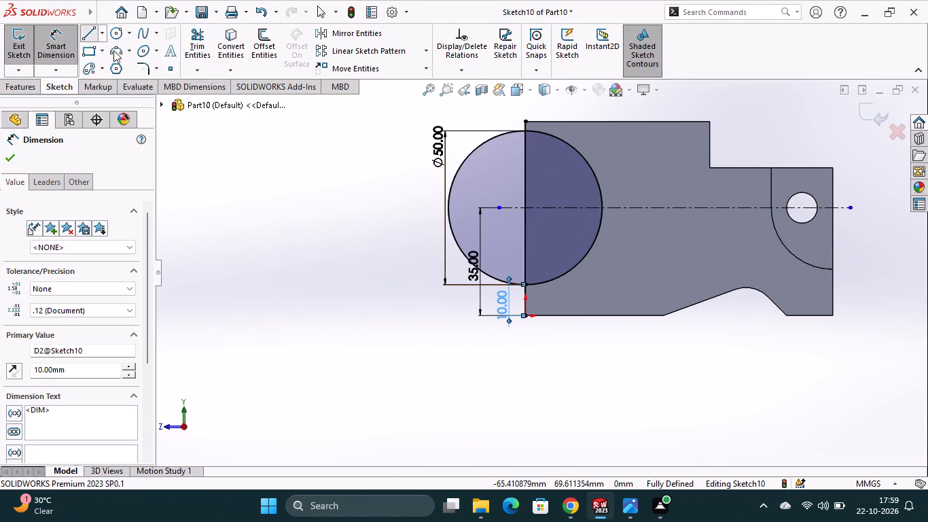
left_click(525, 208)
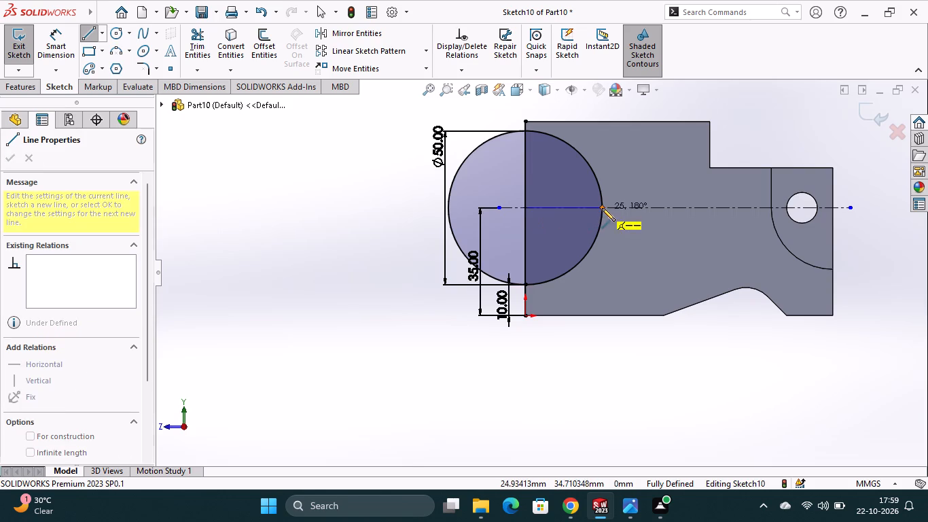
left_click(602, 208)
key("Escape")
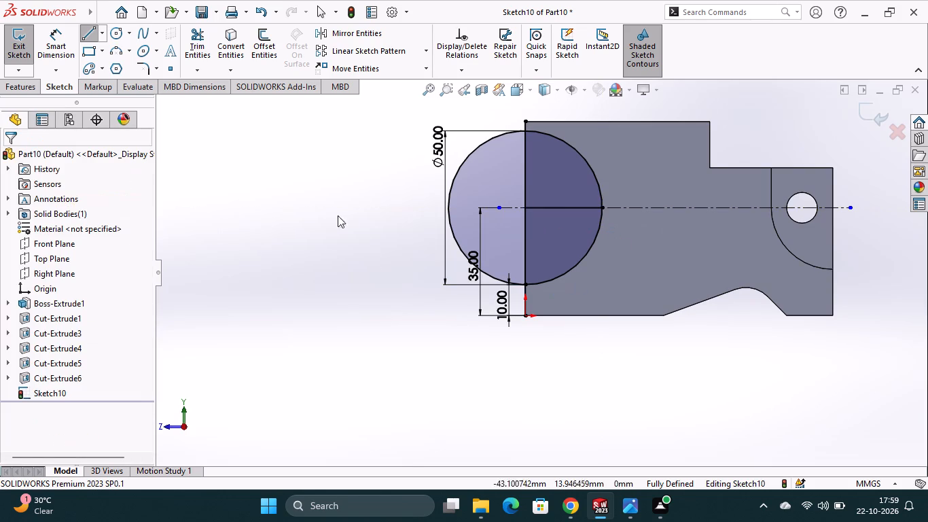
Trim the circle down to its lower quarter inside the block and remove the converted edge line above the centerline.
left_click(203, 42)
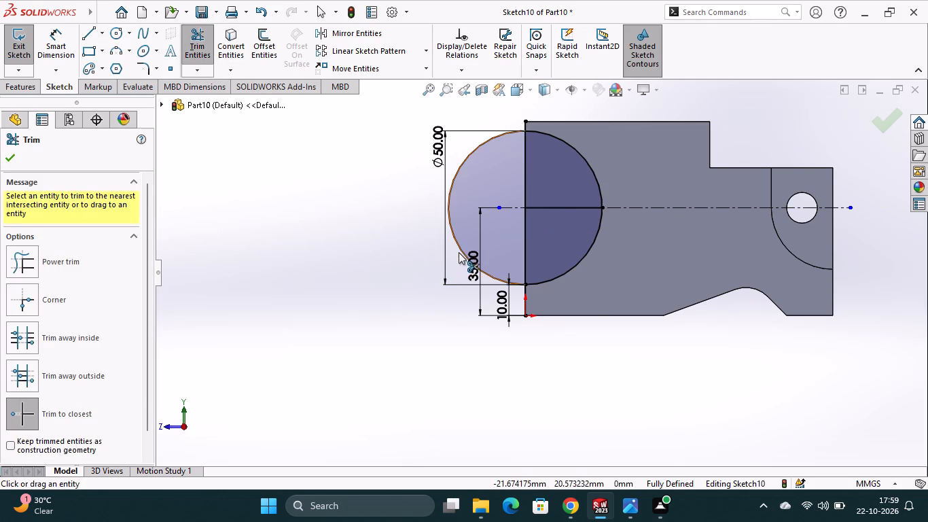
left_click(459, 251)
left_click(571, 146)
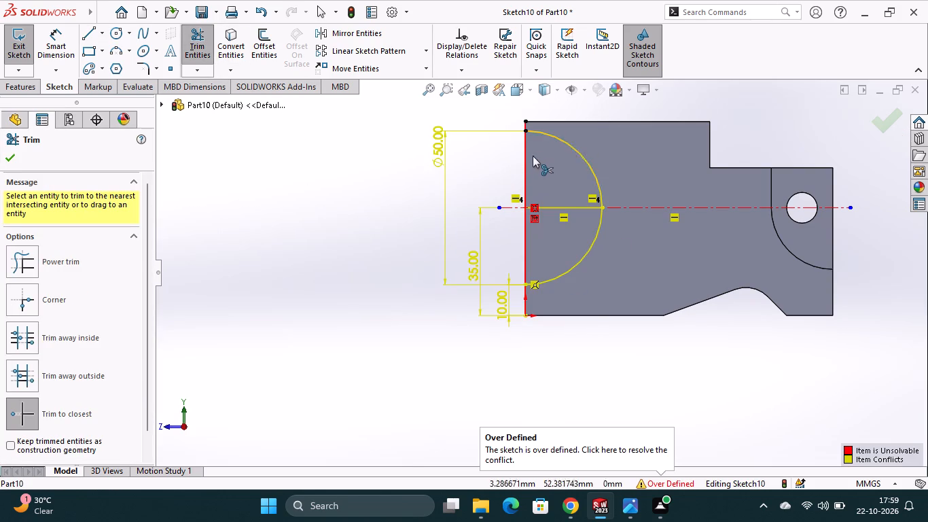
left_click(524, 161)
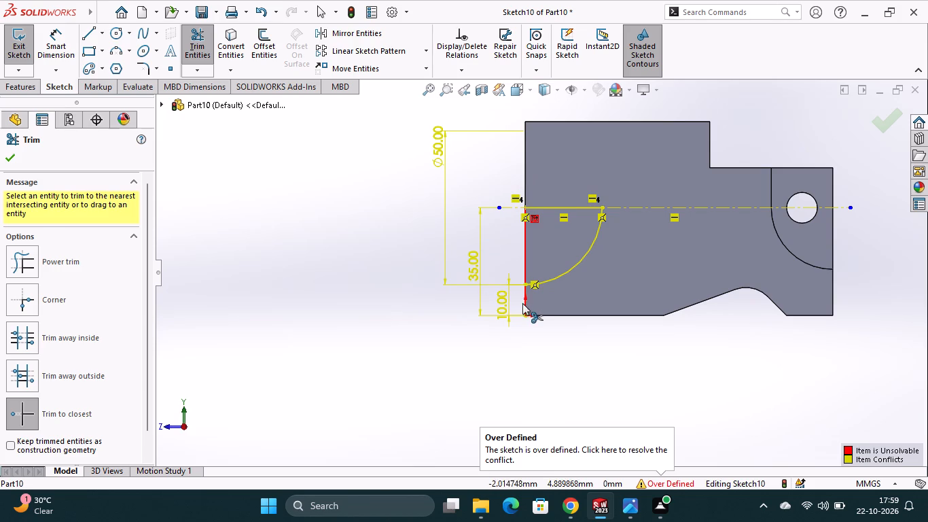
left_click(522, 304)
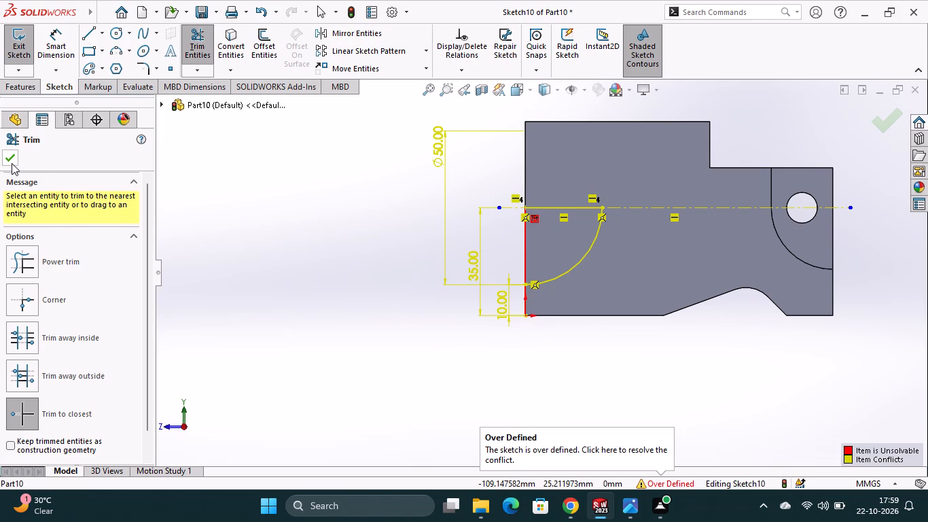
left_click(12, 162)
Delete the 10 mm dimension beside the origin.
right_click(505, 306)
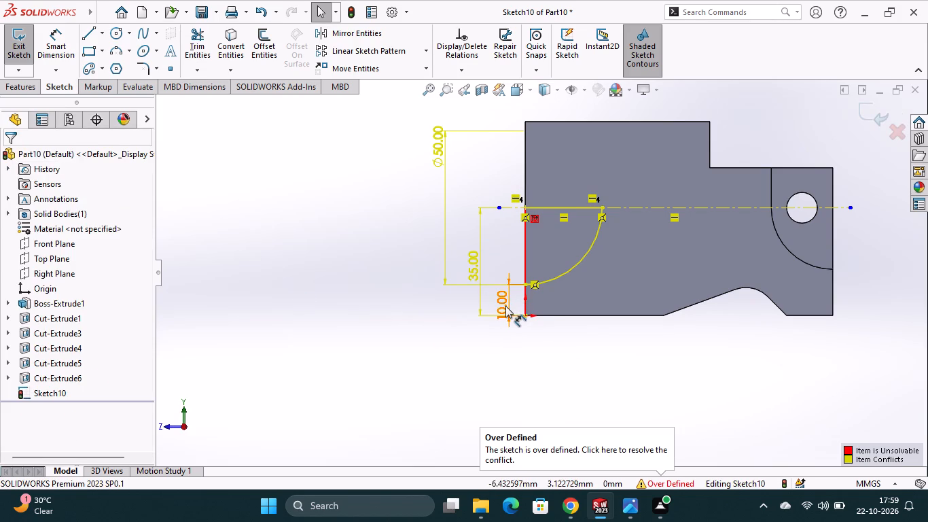
left_click(531, 329)
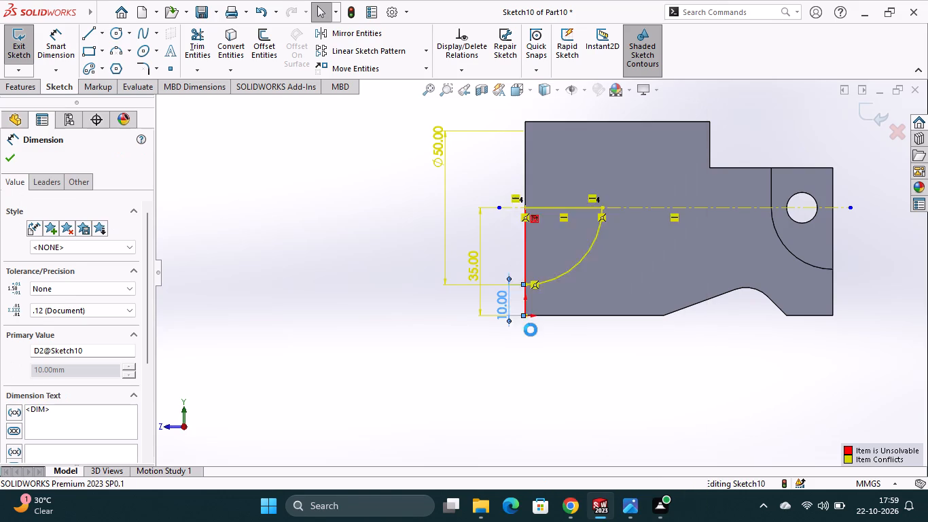
scroll(531, 333, "up", 2)
scroll(537, 289, "down", 7)
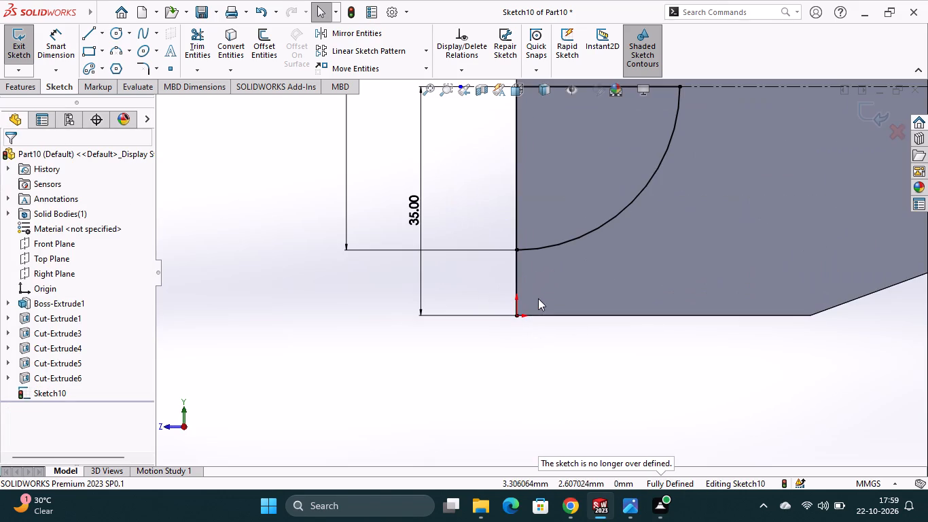
Trim the converted end-edge line between the origin and the arc's lower endpoint, leaving a closed quarter-circle profile.
left_click(209, 46)
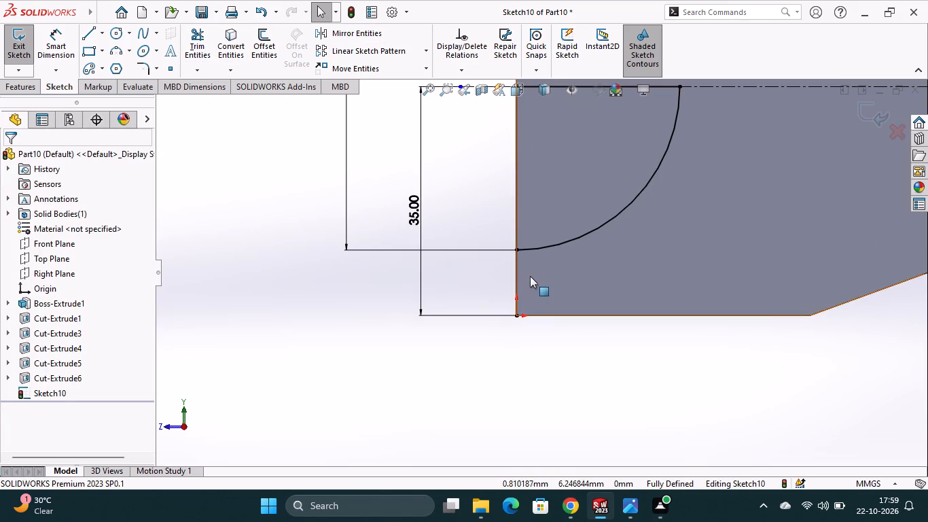
scroll(527, 282, "down", 5)
left_click(507, 272)
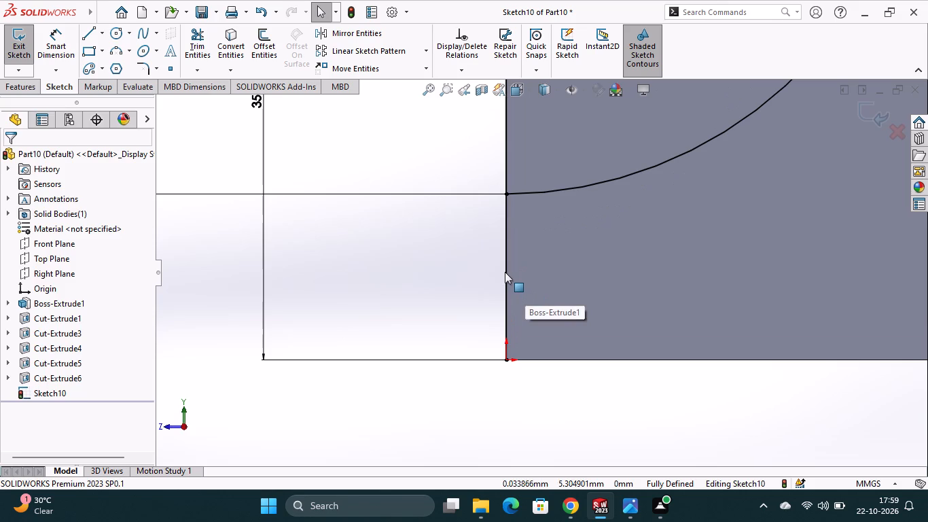
scroll(462, 268, "up", 5)
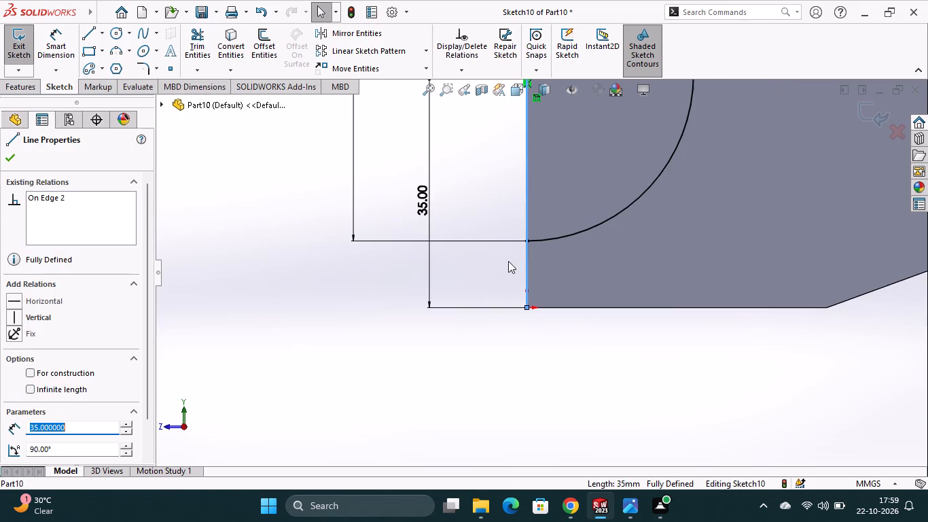
scroll(552, 164, "up", 2)
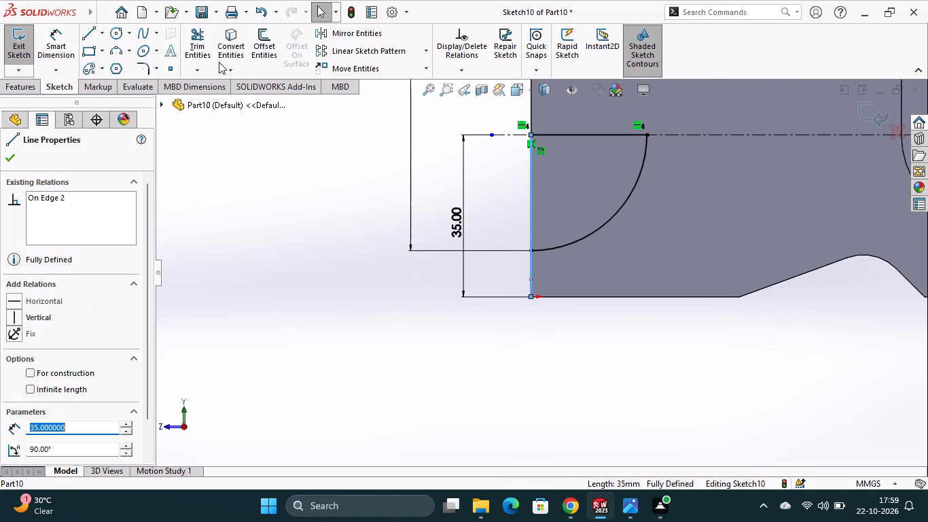
left_click(196, 41)
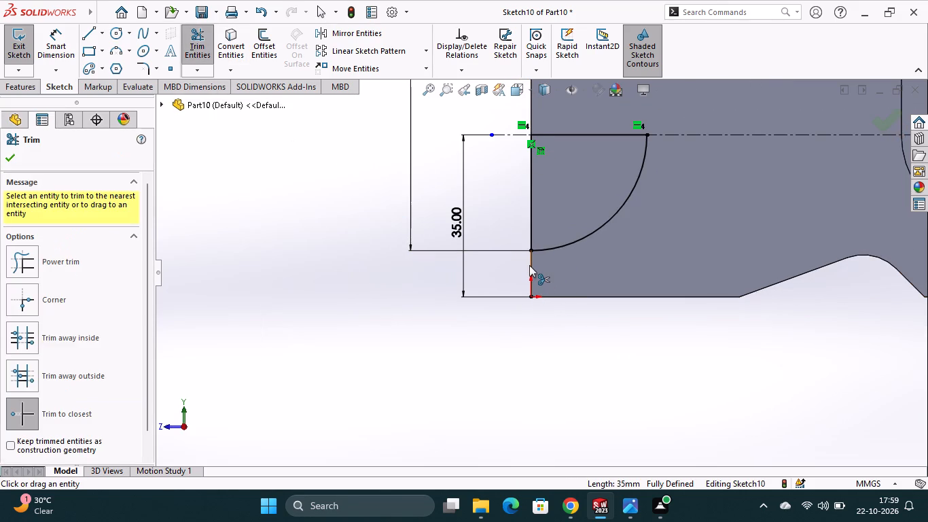
left_click(529, 264)
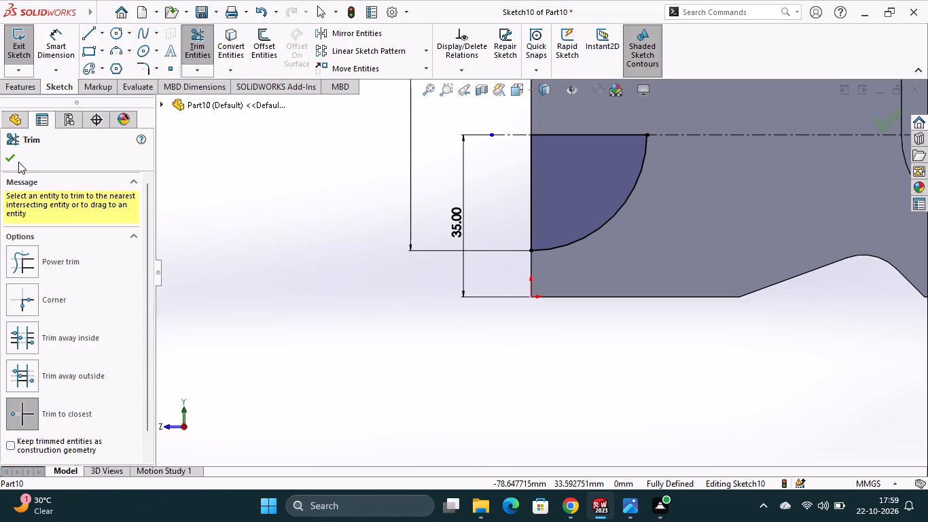
left_click(12, 158)
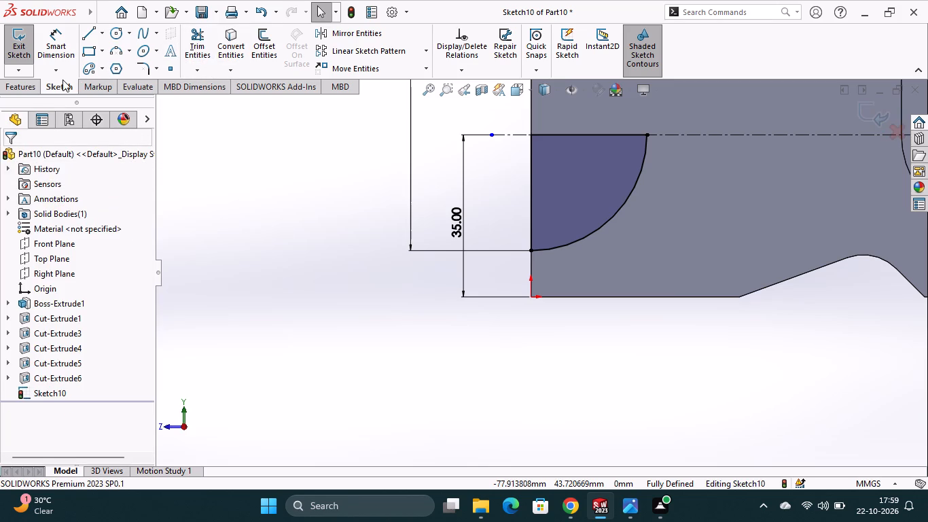
Cut-extrude the quarter-circle profile with the Through All end condition.
left_click(31, 89)
left_click(213, 67)
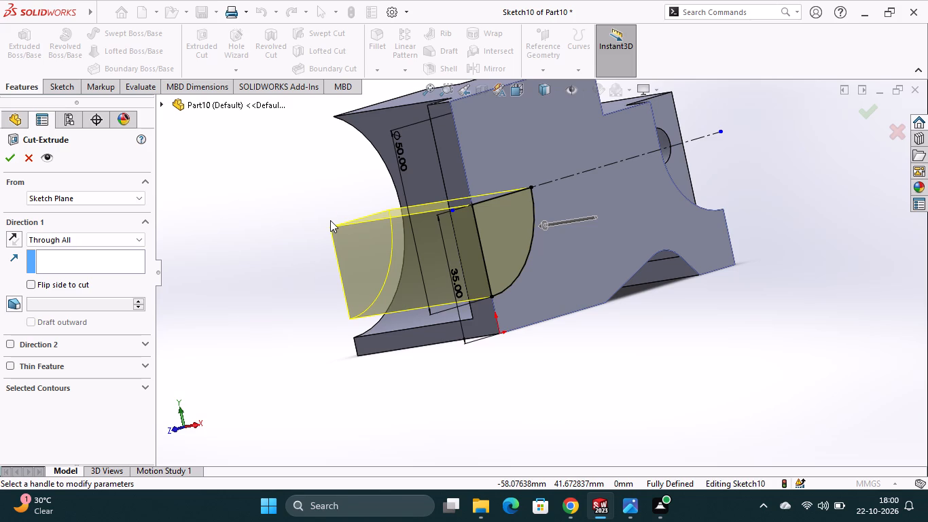
key("Return")
On the notched side face, sketch a 28 mm high corner rectangle above the quarter-circle cut, spanning the cut's width up to the top edge.
scroll(584, 393, "down", 1)
middle_click_drag(584, 393, 609, 396)
scroll(601, 361, "up", 3)
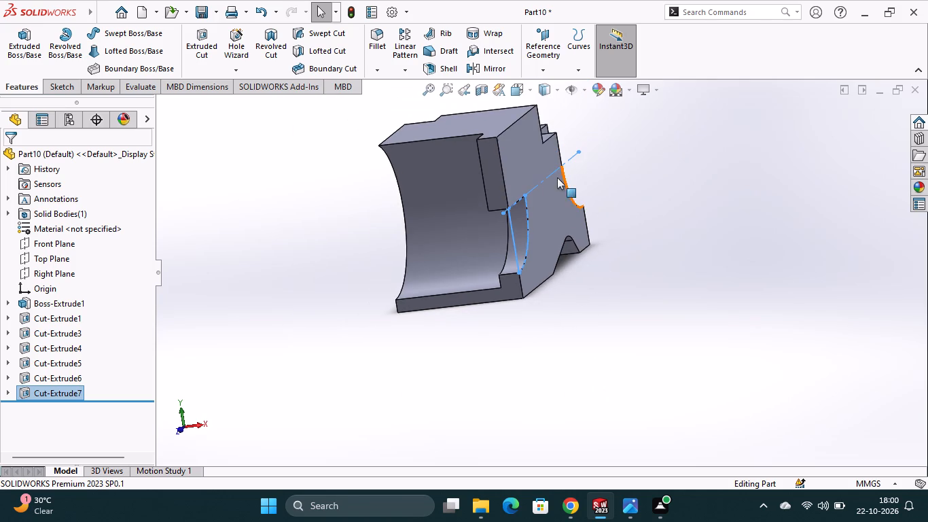
left_click(507, 177)
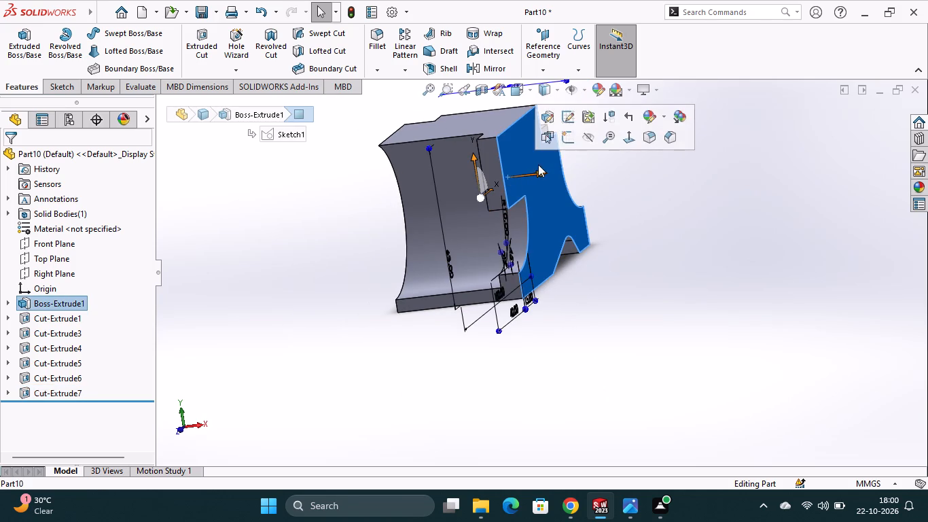
left_click(567, 140)
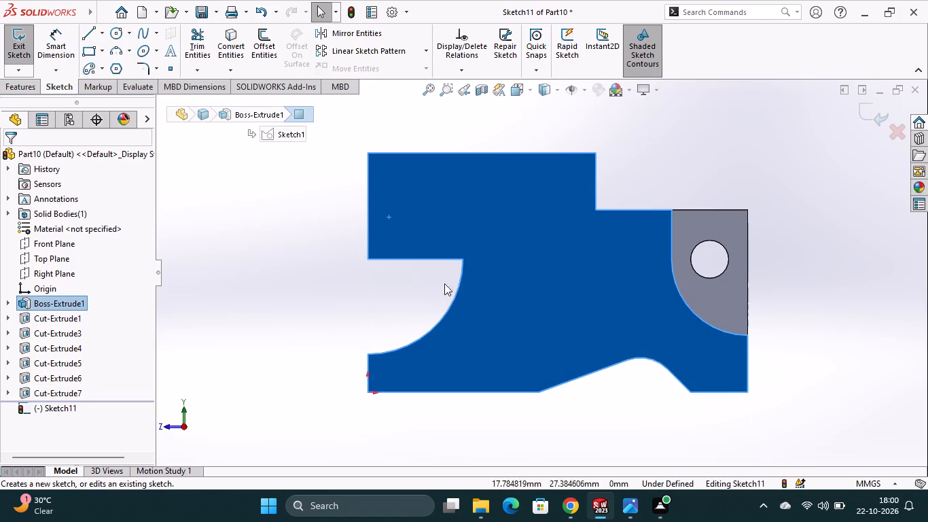
left_click(86, 52)
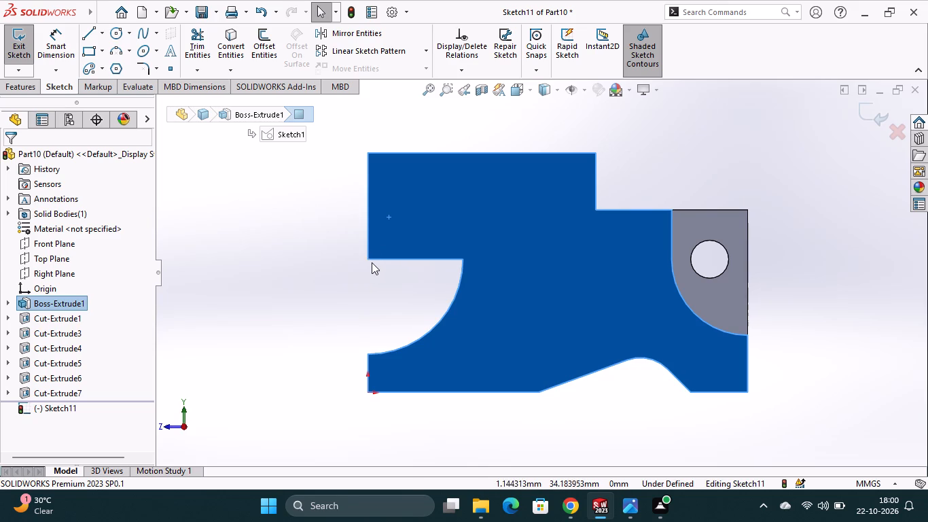
left_click(94, 53)
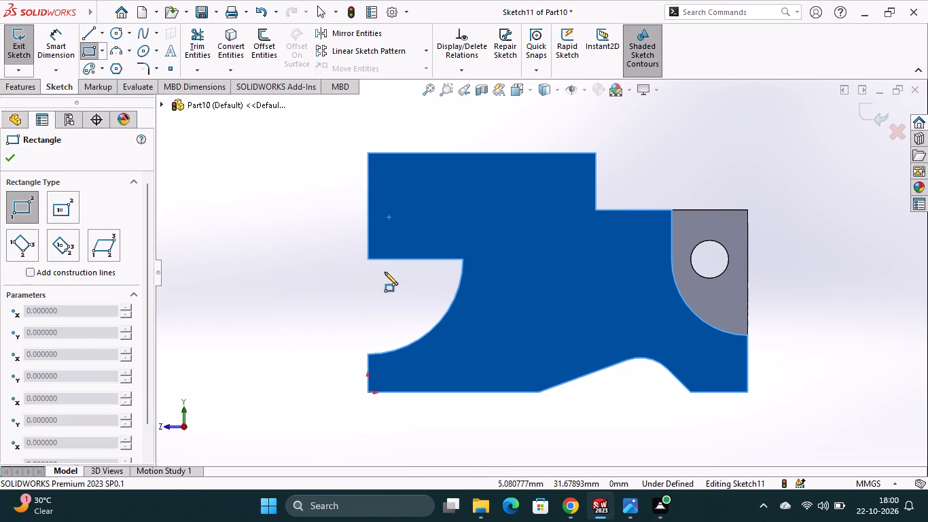
left_click(368, 261)
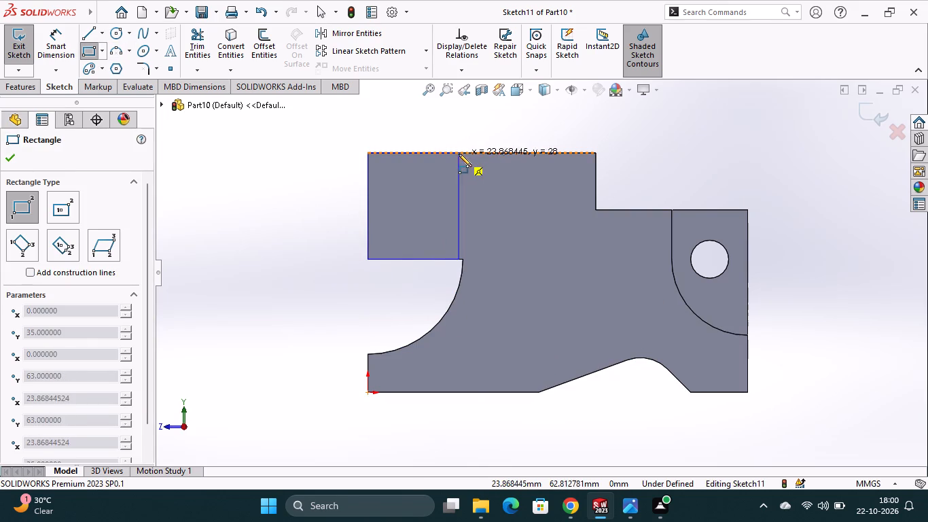
left_click(461, 152)
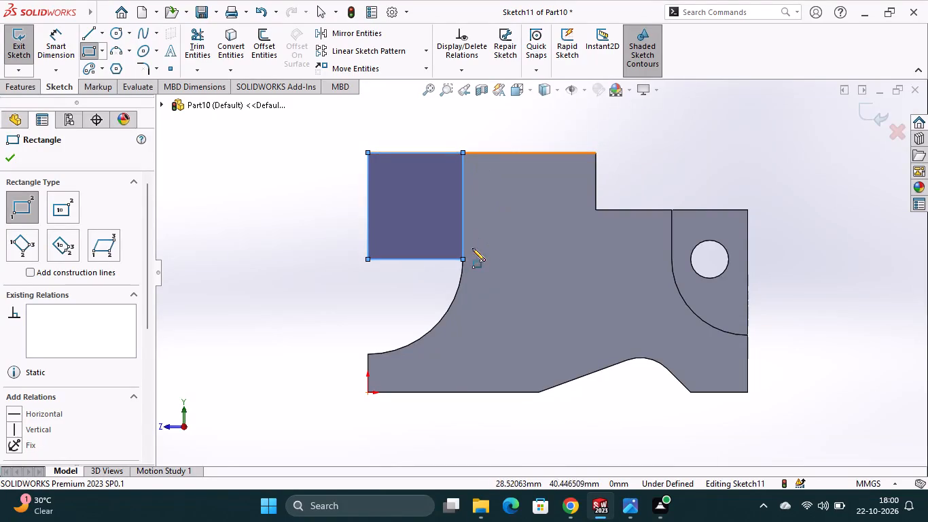
Undo the corner rectangle drawn on the notched side face and exit the empty sketch.
middle_click_drag(578, 401, 620, 423)
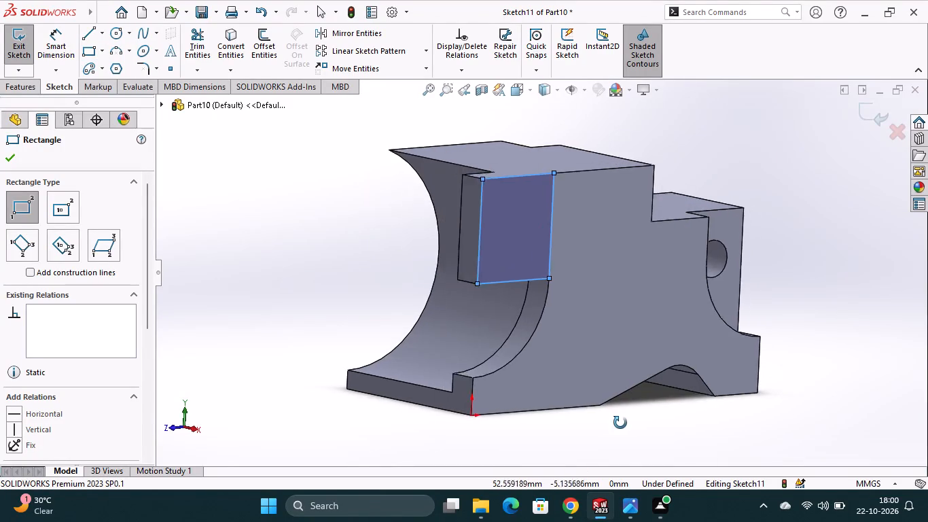
middle_click_drag(620, 423, 599, 442)
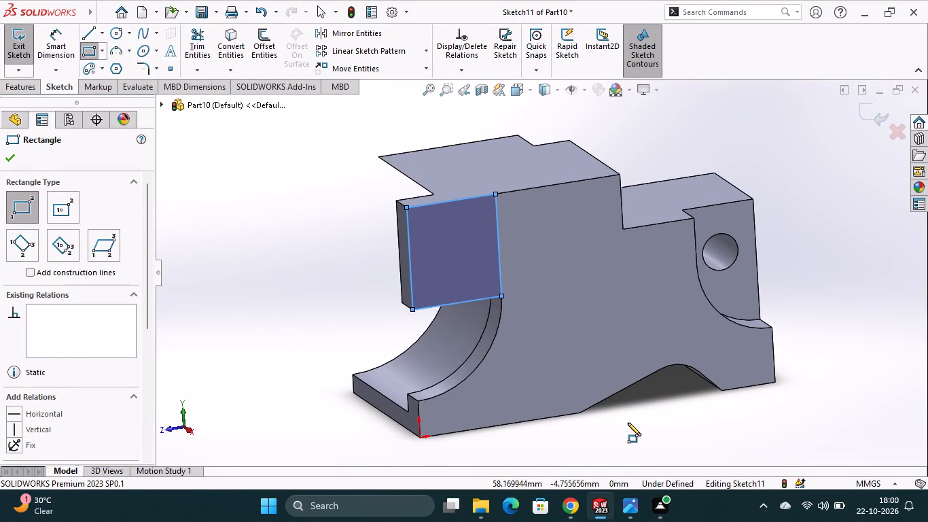
key("ctrl+z")
key("Escape")
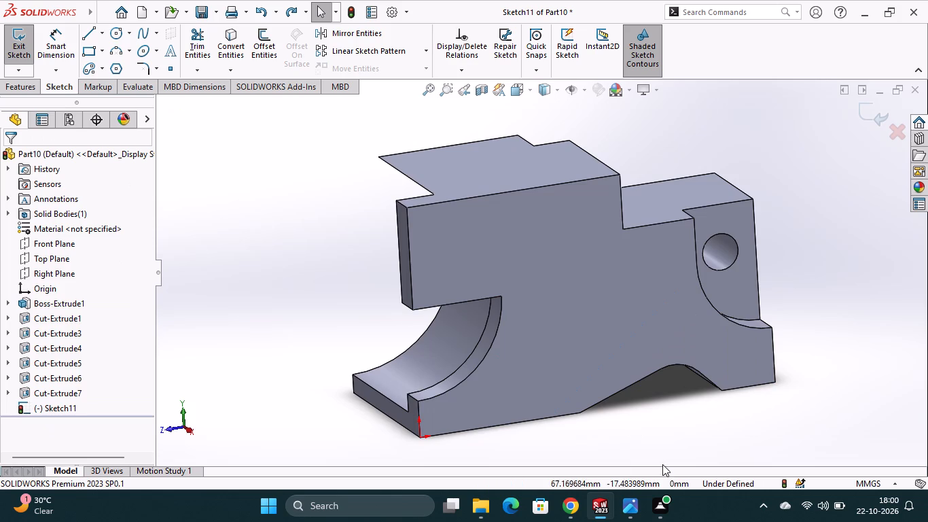
middle_click_drag(654, 463, 713, 461)
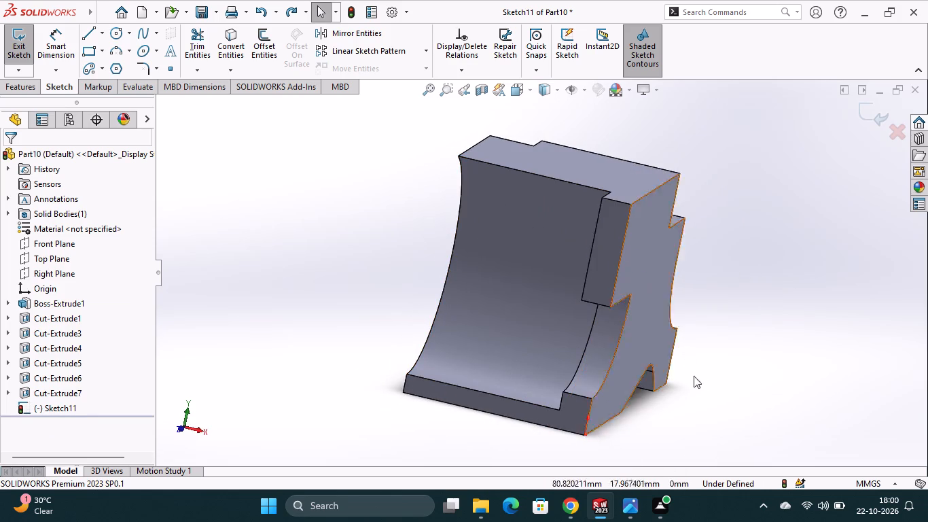
middle_click_drag(701, 388, 760, 423)
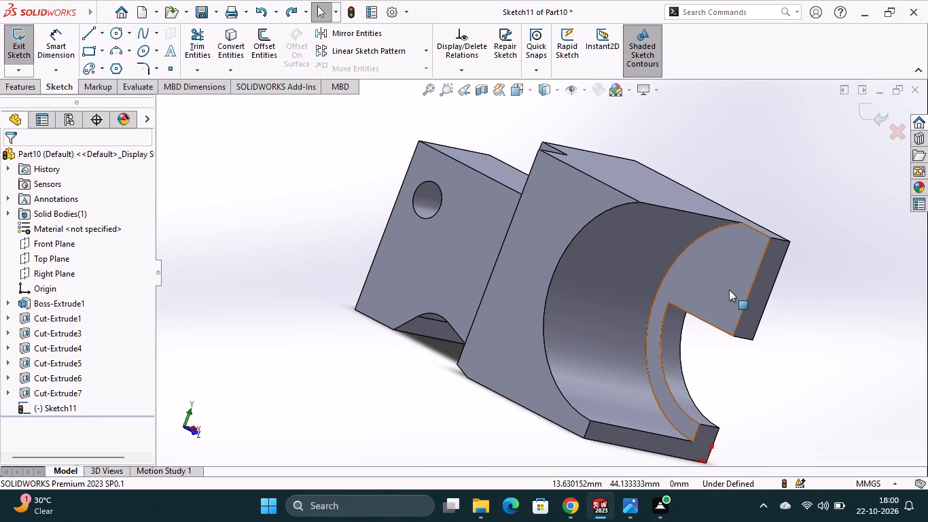
left_click(736, 281)
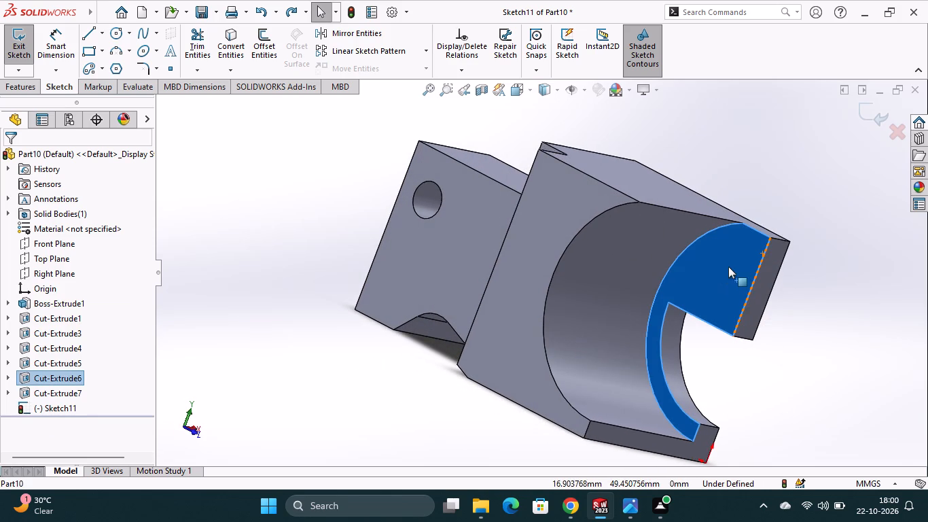
right_click(728, 266)
left_click(696, 270)
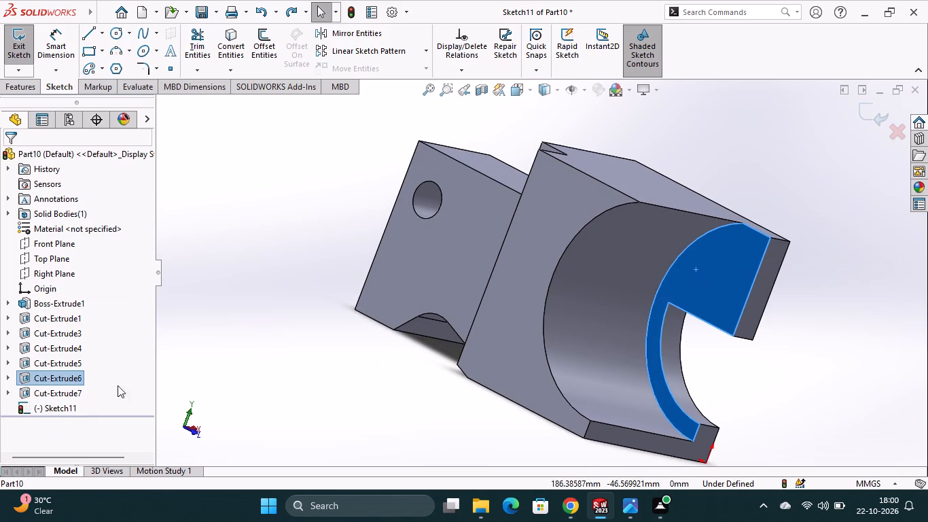
left_click(865, 116)
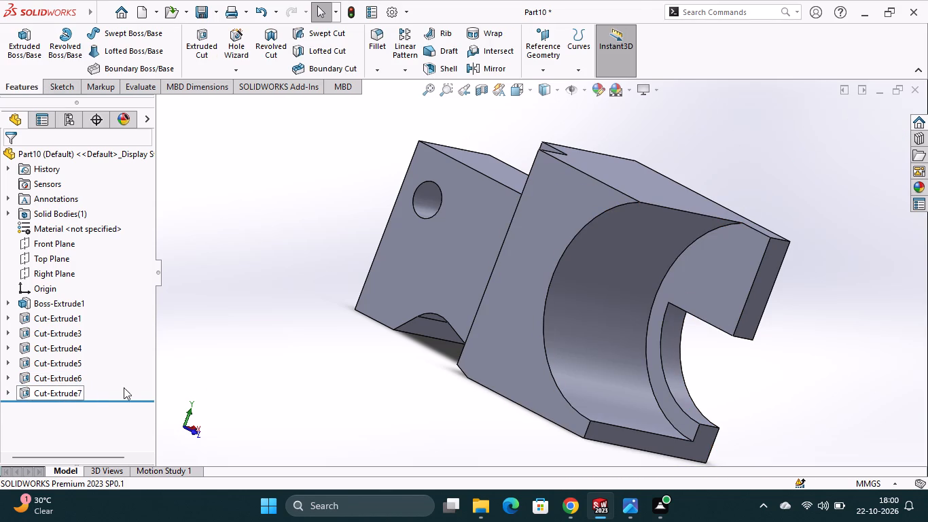
Start a sketch on the inner flat face at the end of the large curved cut and convert the face's outline into sketch entities.
left_click(737, 279)
left_click(793, 237)
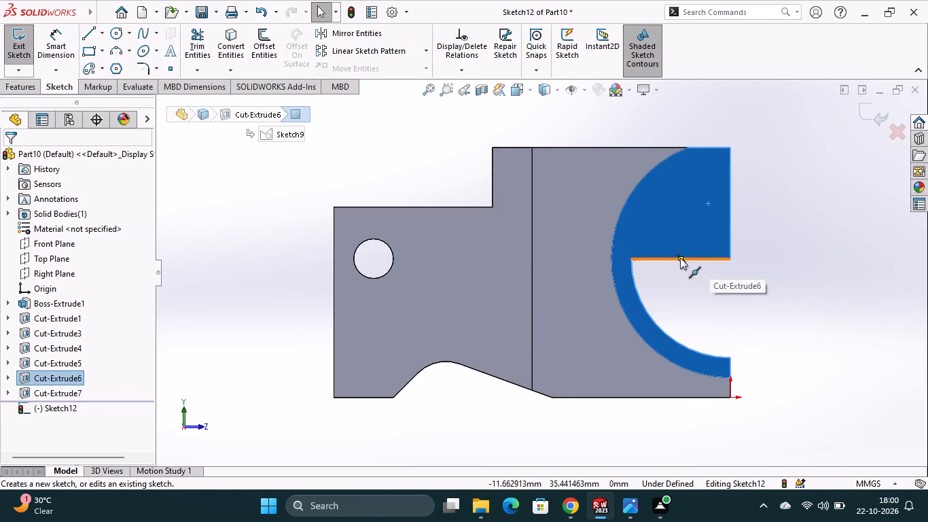
middle_click_drag(833, 307, 791, 318)
scroll(833, 307, "down", 1)
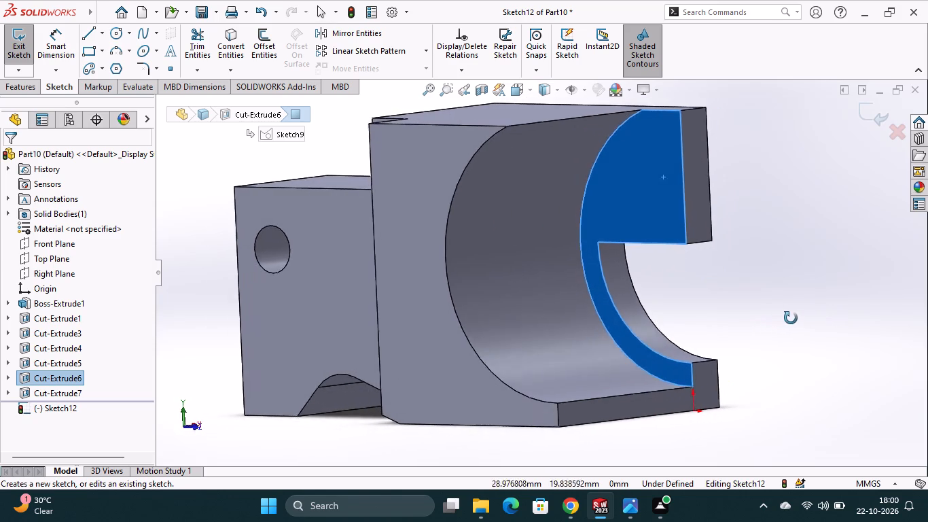
middle_click_drag(791, 318, 827, 313)
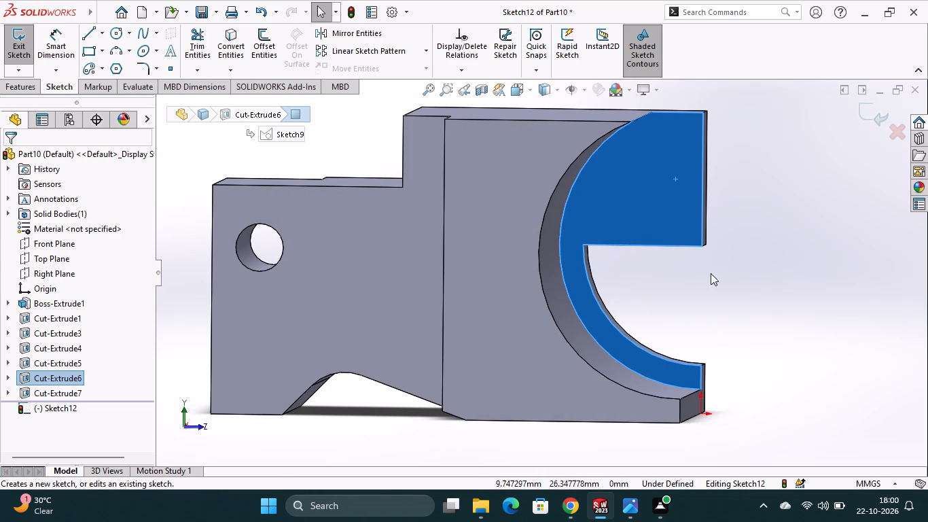
left_click(674, 214)
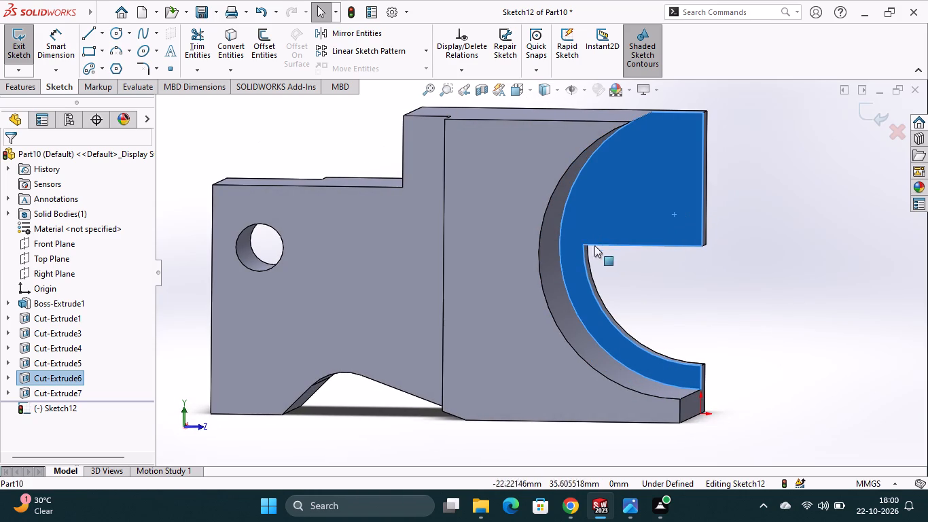
middle_click(800, 328)
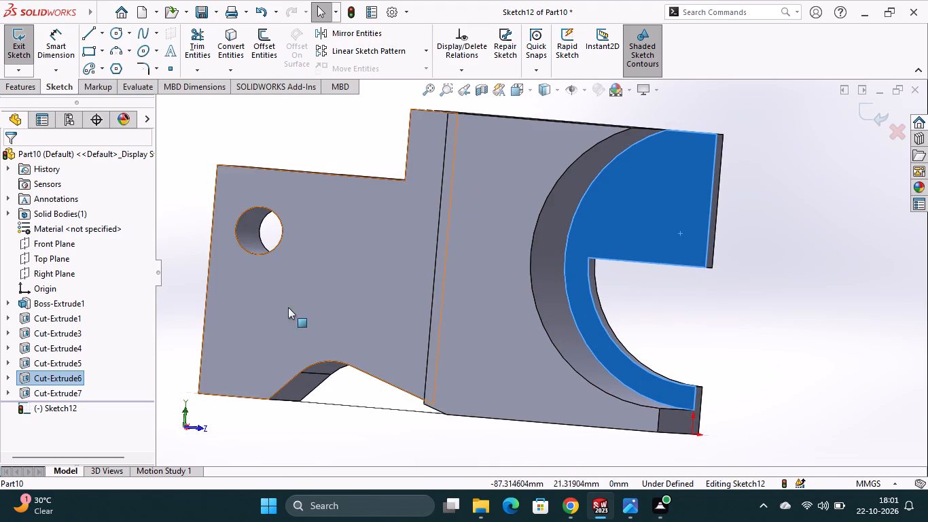
left_click(230, 43)
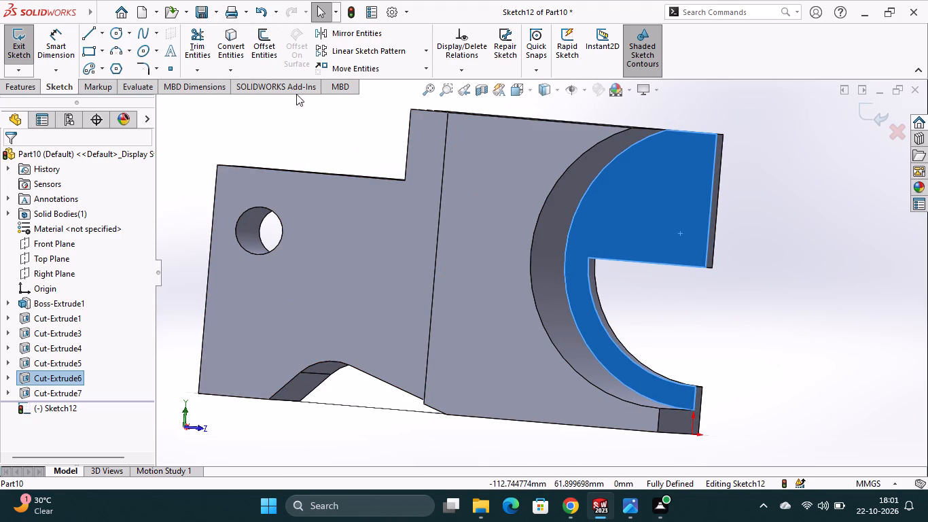
left_click(582, 376)
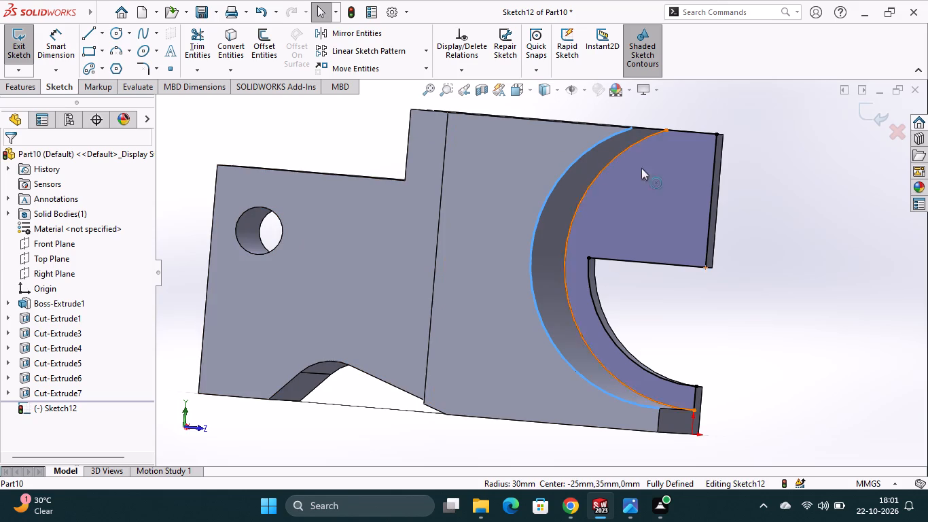
left_click(300, 124)
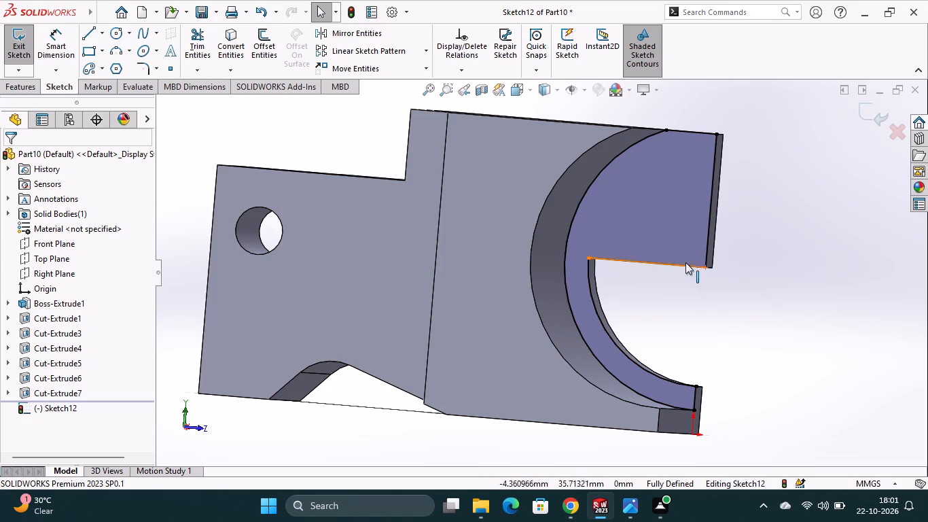
Sketch a horizontal line from the upper endpoint of the smaller arc across the band to just beyond the larger arc.
scroll(651, 274, "down", 1)
scroll(666, 254, "up", 1)
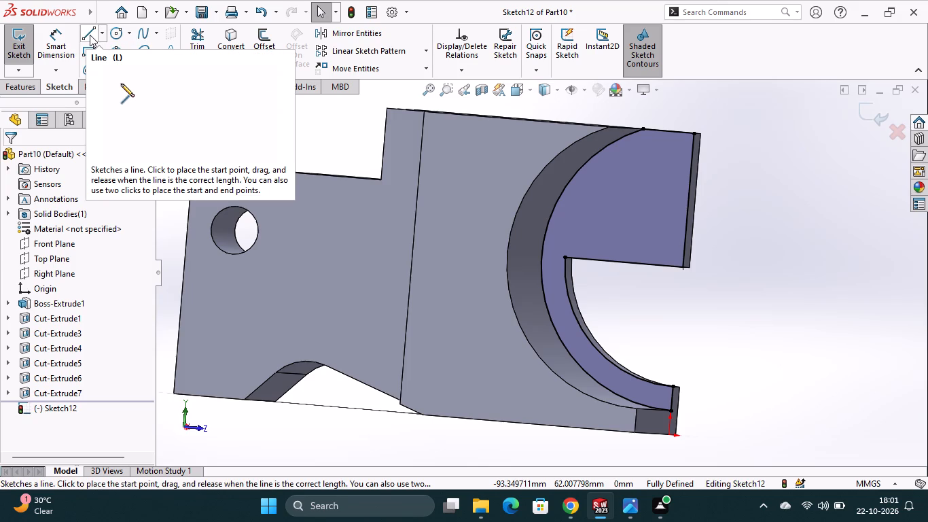
left_click(90, 35)
middle_click_drag(724, 351, 611, 358)
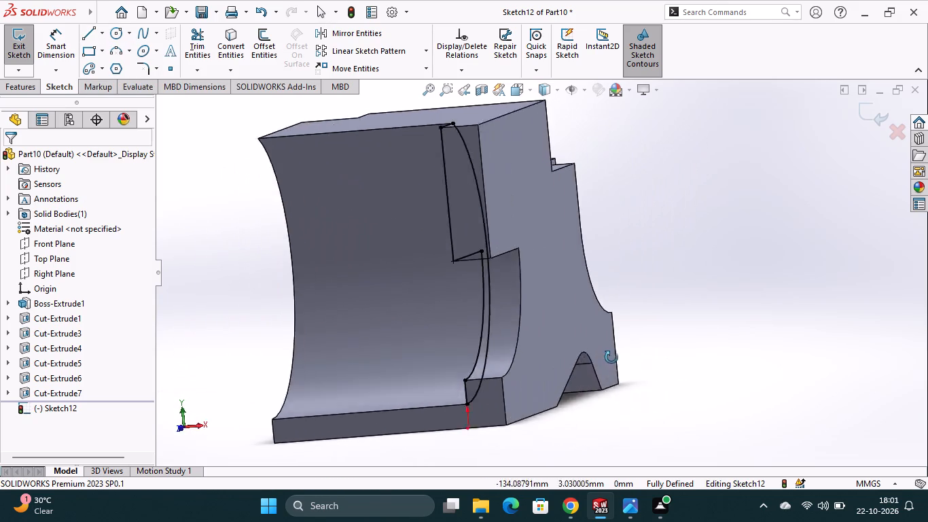
middle_click_drag(611, 358, 582, 358)
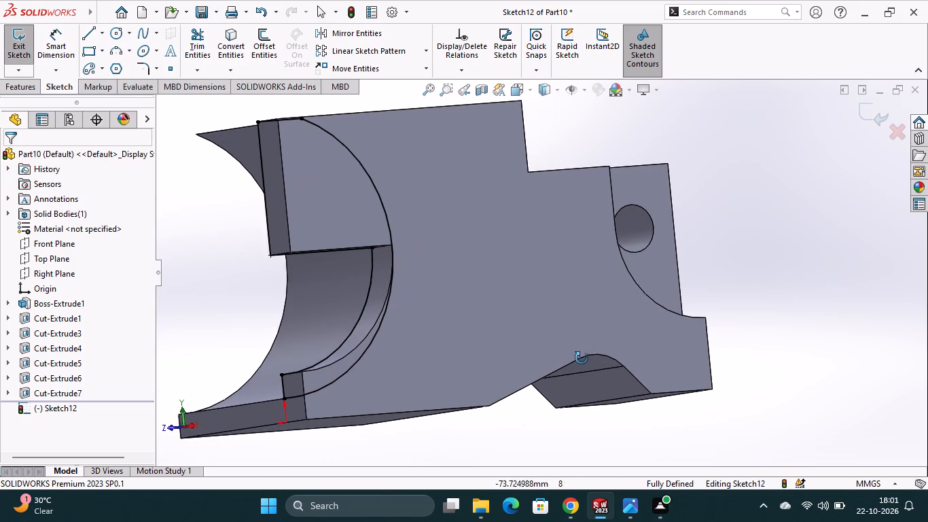
middle_click_drag(582, 358, 724, 375)
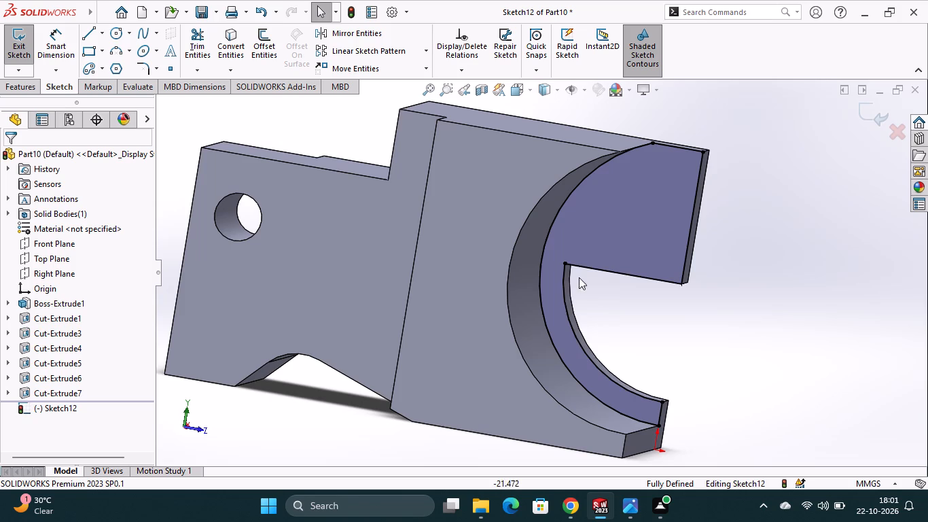
left_click(563, 262)
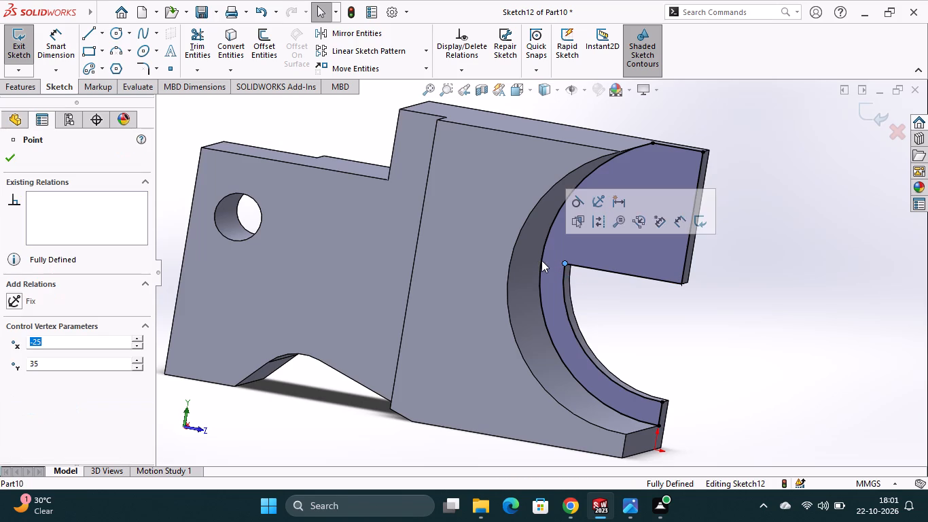
left_click(84, 30)
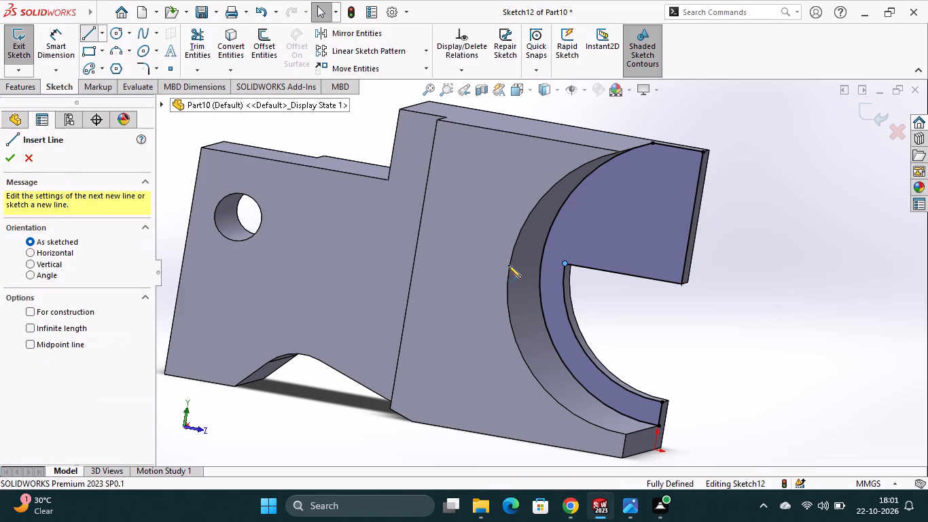
left_click(529, 93)
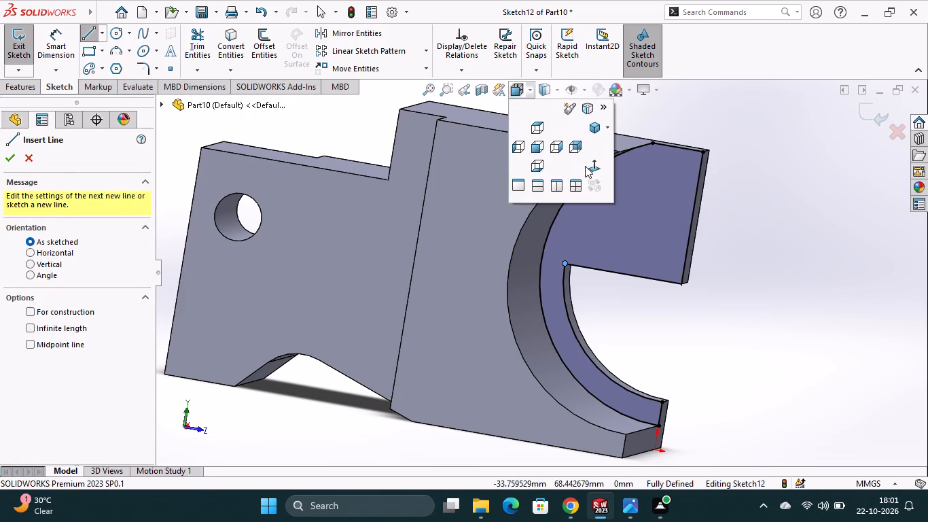
left_click(592, 167)
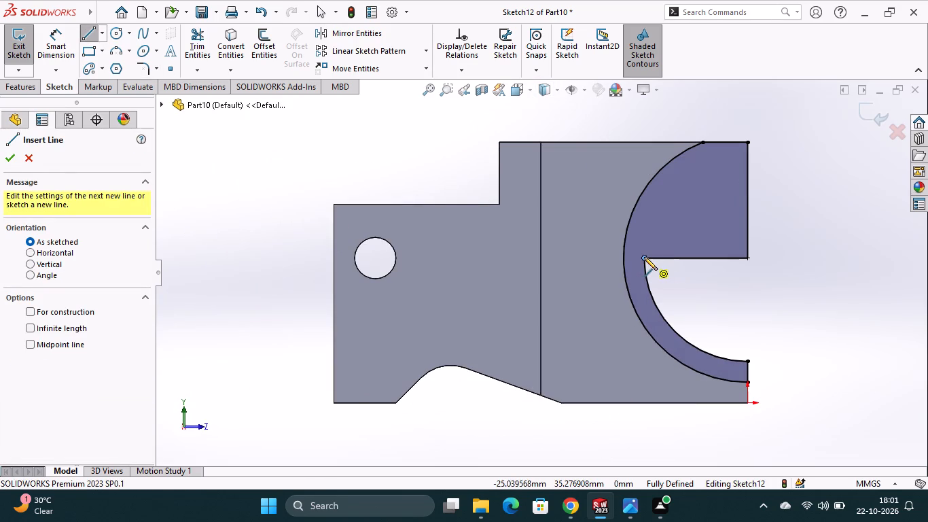
left_click(644, 257)
left_click(609, 258)
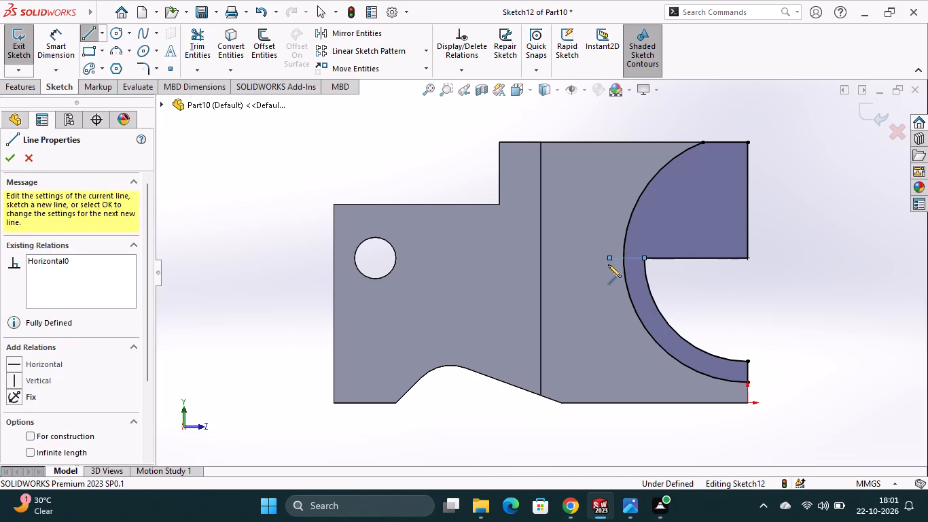
key("Escape")
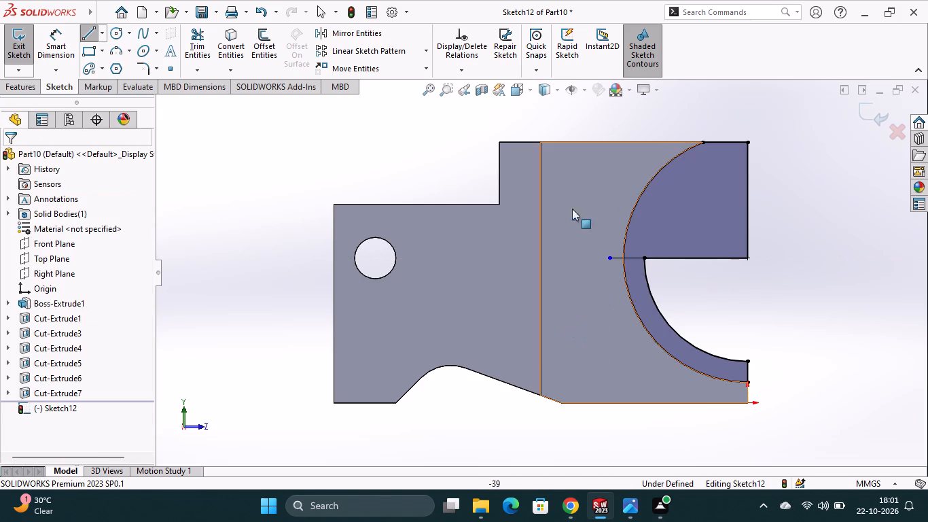
Trim the line's overhang outside the larger arc and both arc segments below the line, using Trim to closest.
left_click(194, 41)
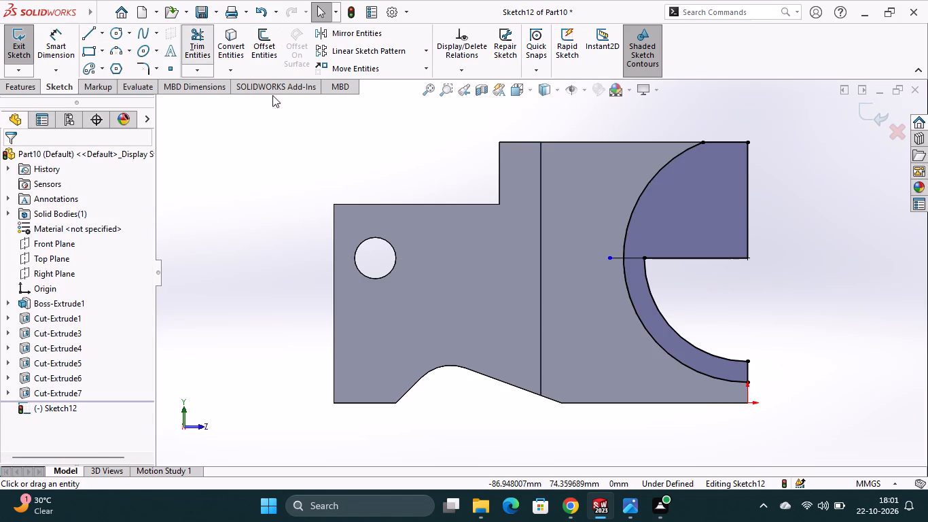
left_click(617, 261)
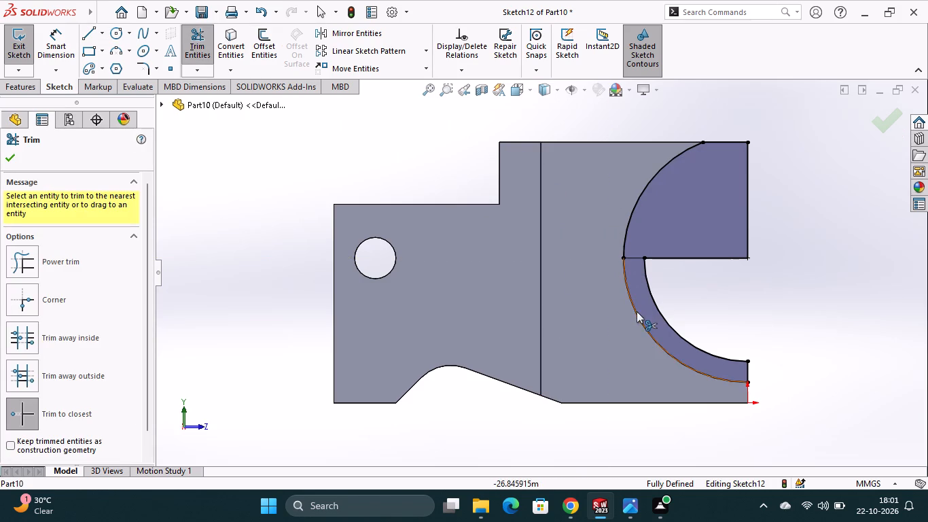
left_click(637, 311)
left_click(662, 317)
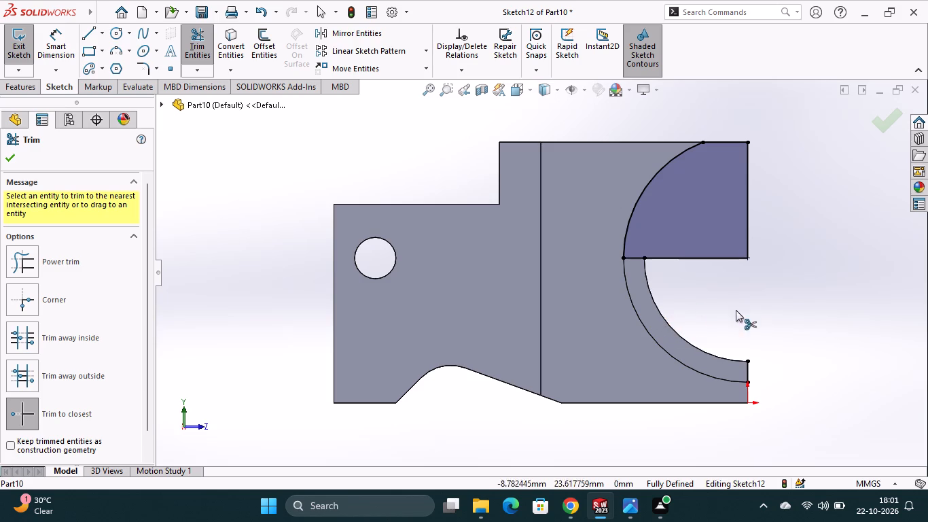
left_click(12, 158)
Cut-extrude the closed upper region bounded by the arc and the horizontal line with the Through All end condition.
middle_click_drag(810, 288, 747, 307)
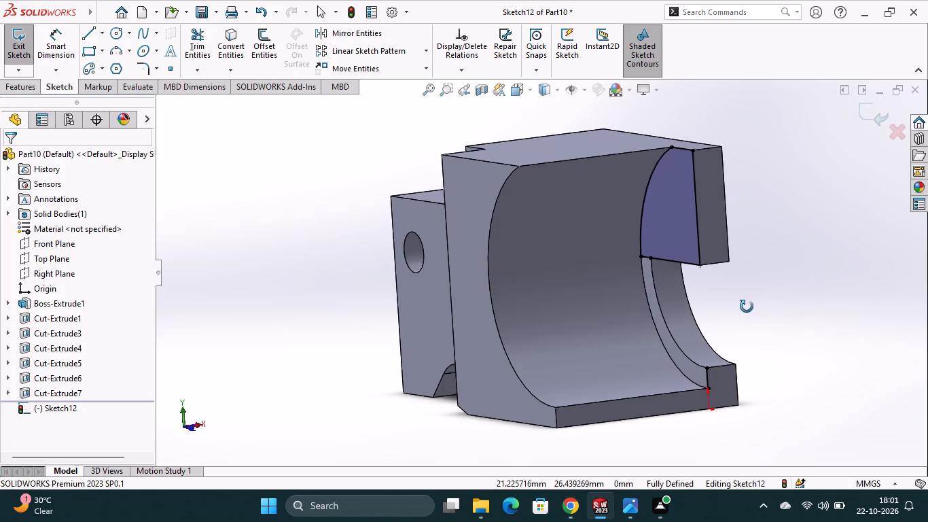
middle_click_drag(747, 307, 749, 308)
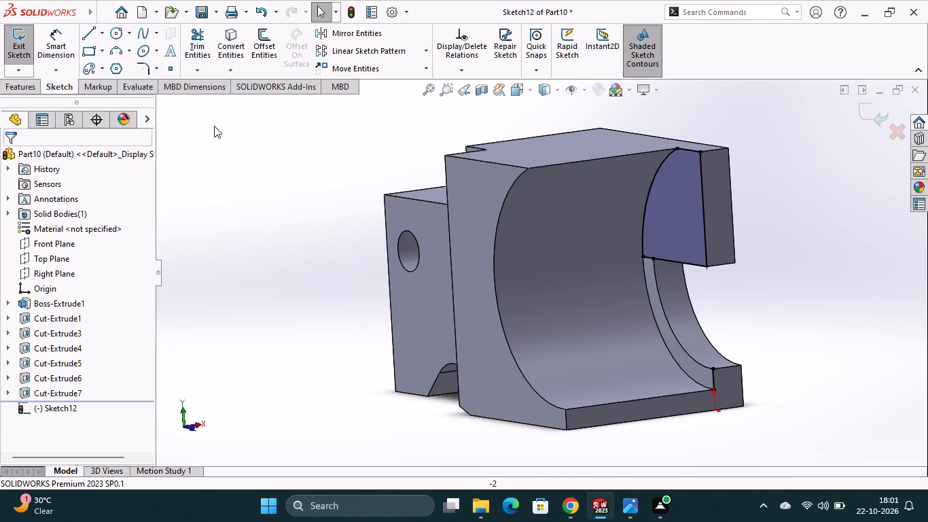
left_click(35, 85)
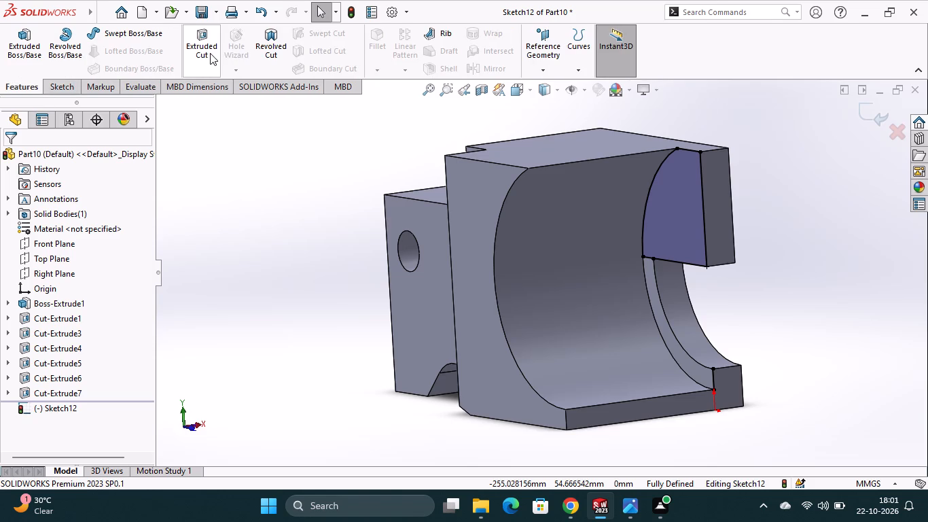
left_click(206, 56)
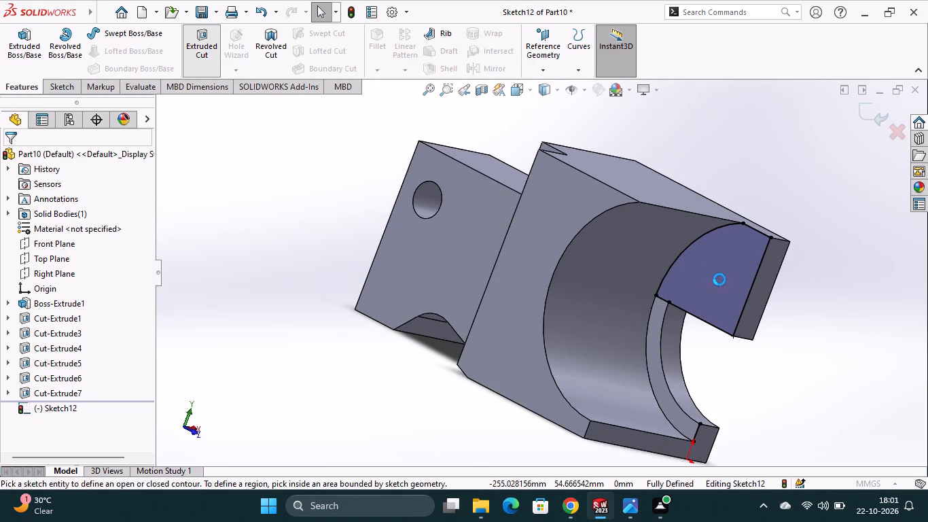
left_click(719, 279)
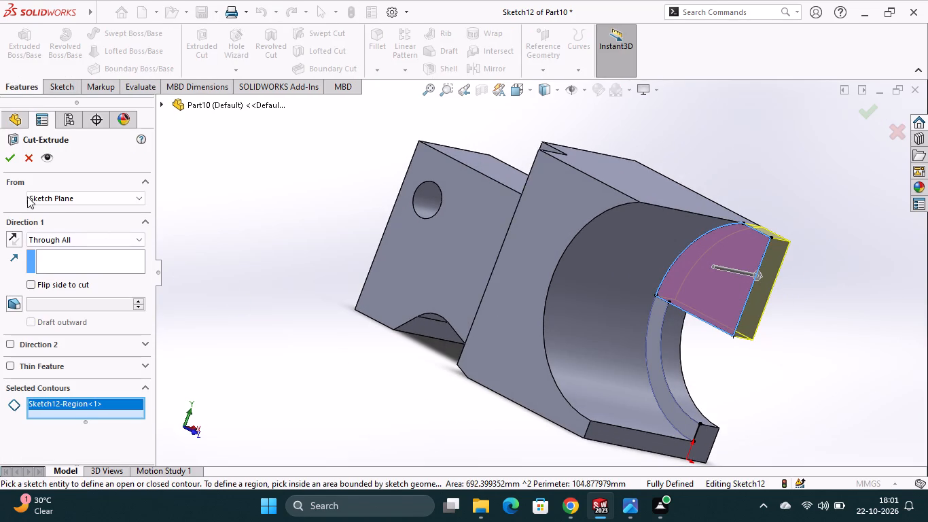
left_click(10, 160)
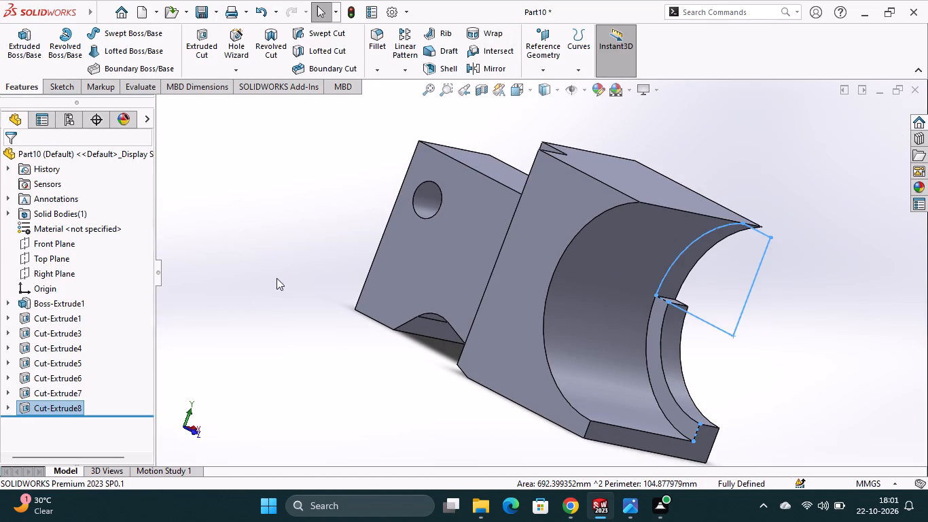
Start a sketch on the flat side face beside the large curve and draw a vertical line about 26 mm long crossing its top edge.
left_click(276, 278)
middle_click_drag(806, 349, 745, 334)
scroll(806, 349, "down", 1)
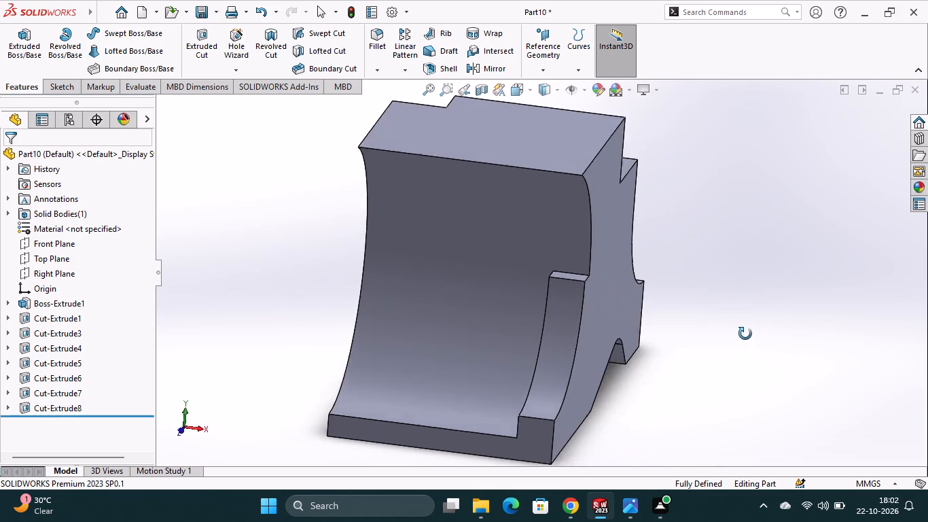
middle_click_drag(745, 334, 741, 328)
scroll(753, 330, "up", 1)
middle_click(753, 330)
scroll(753, 330, "down", 1)
scroll(757, 330, "up", 1)
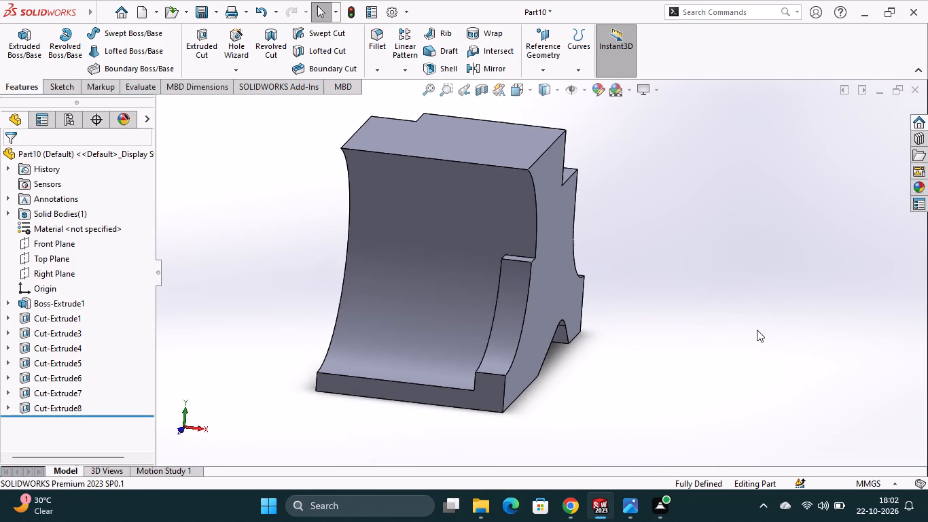
middle_click_drag(713, 317, 806, 366)
left_click(536, 203)
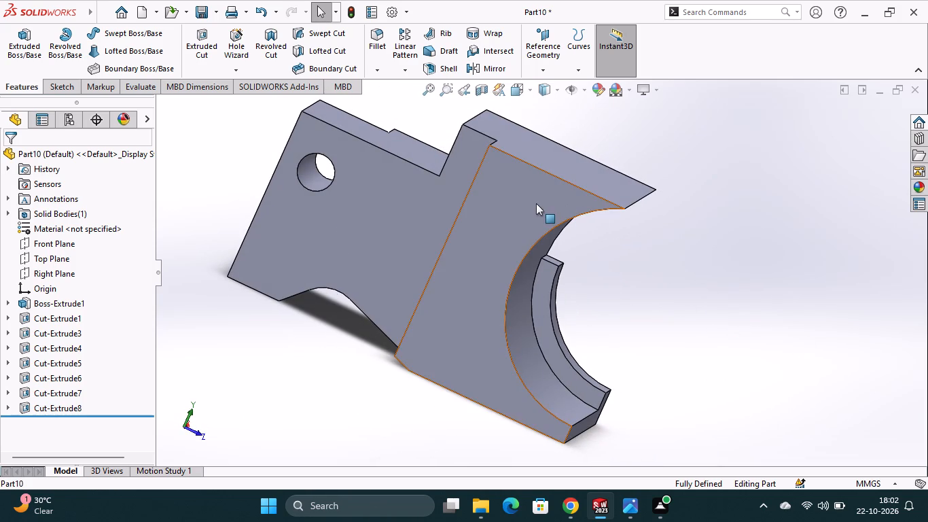
left_click(598, 160)
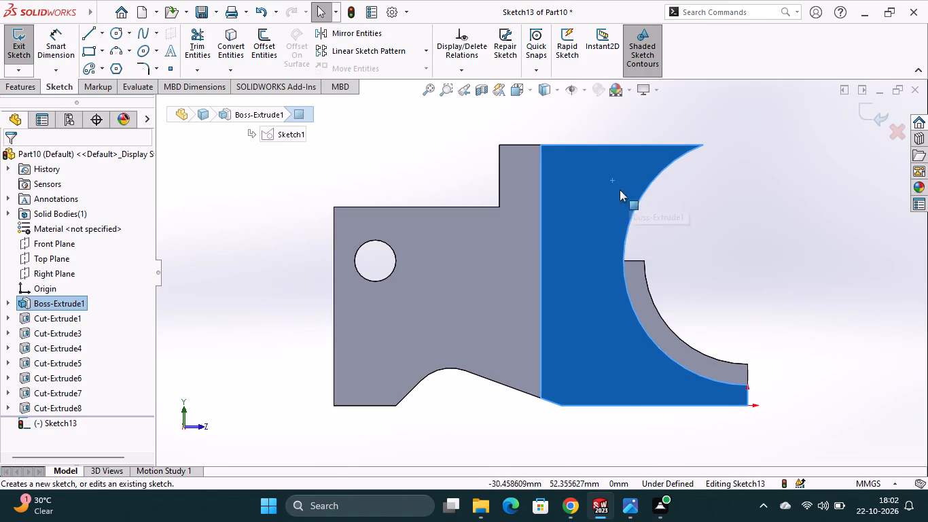
left_click(93, 33)
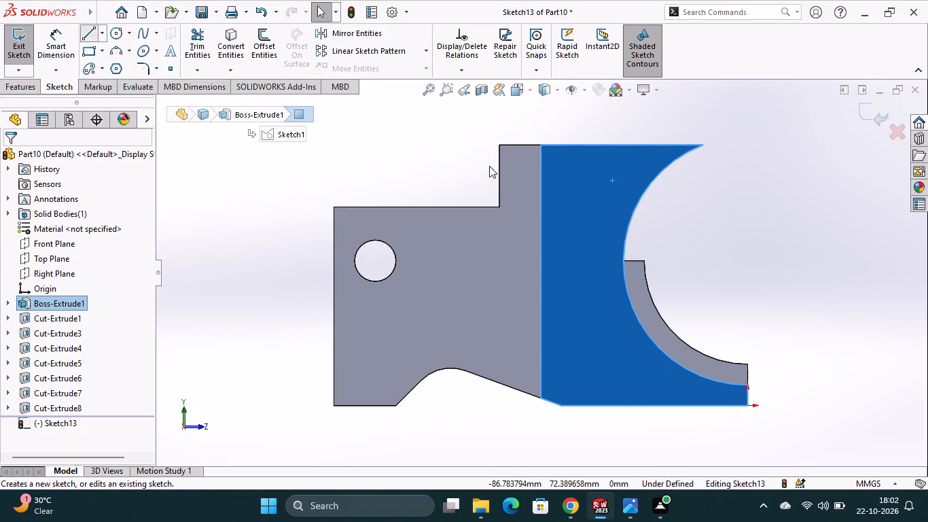
left_click(615, 113)
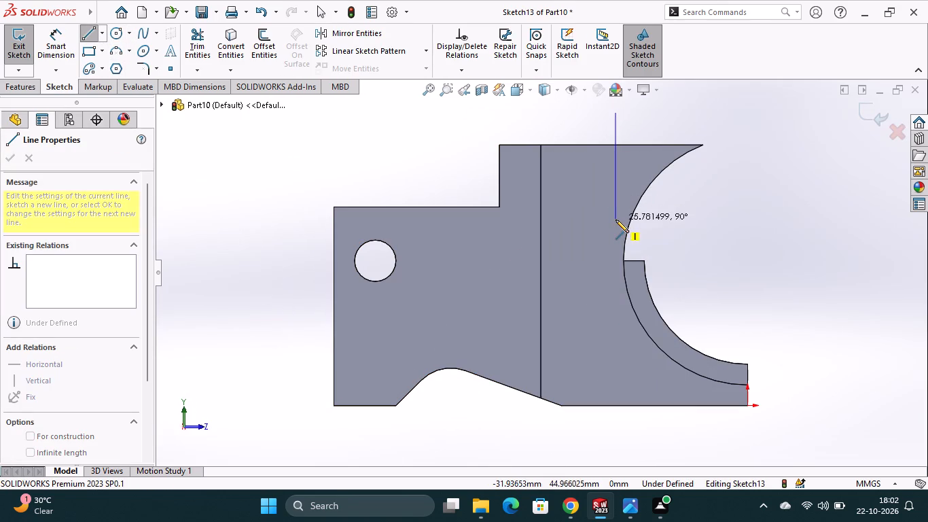
left_click(615, 220)
key("Escape")
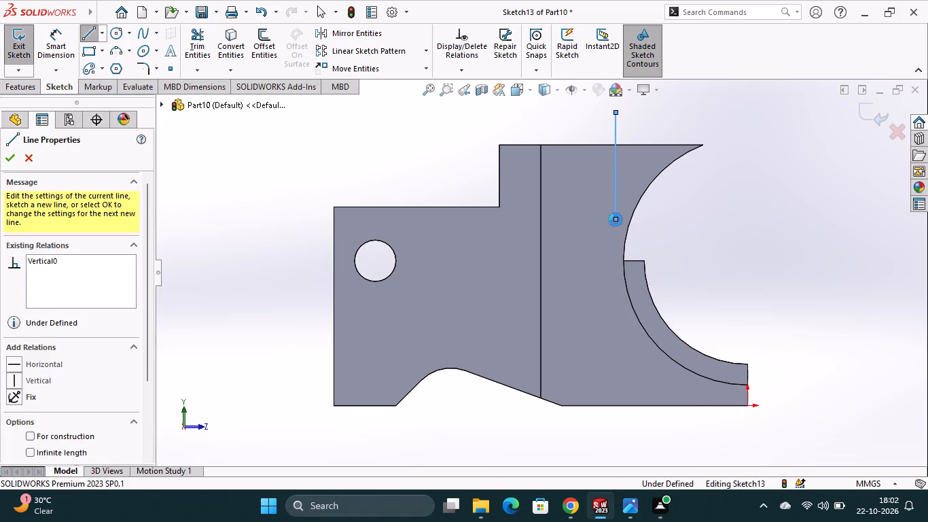
Dimension the vertical line 18 mm from the side face's long vertical edge.
left_click(54, 48)
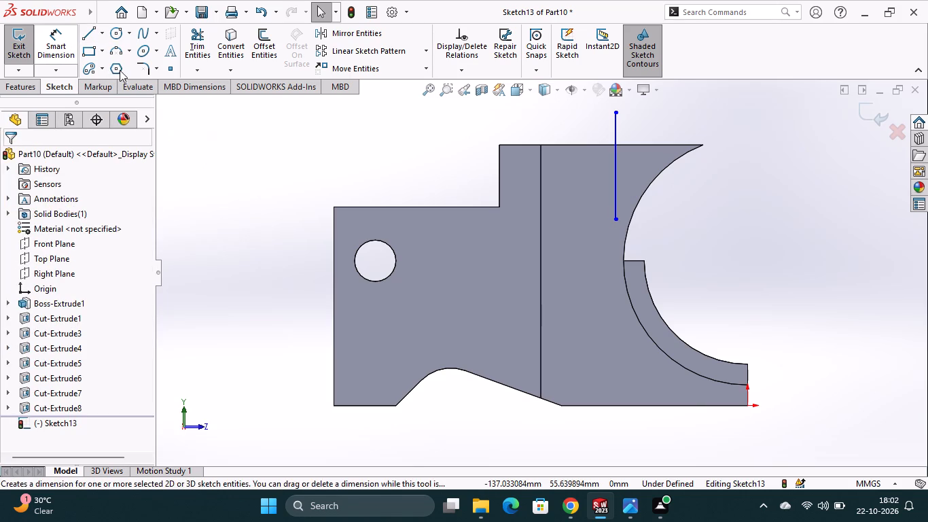
left_click(541, 184)
left_click(616, 188)
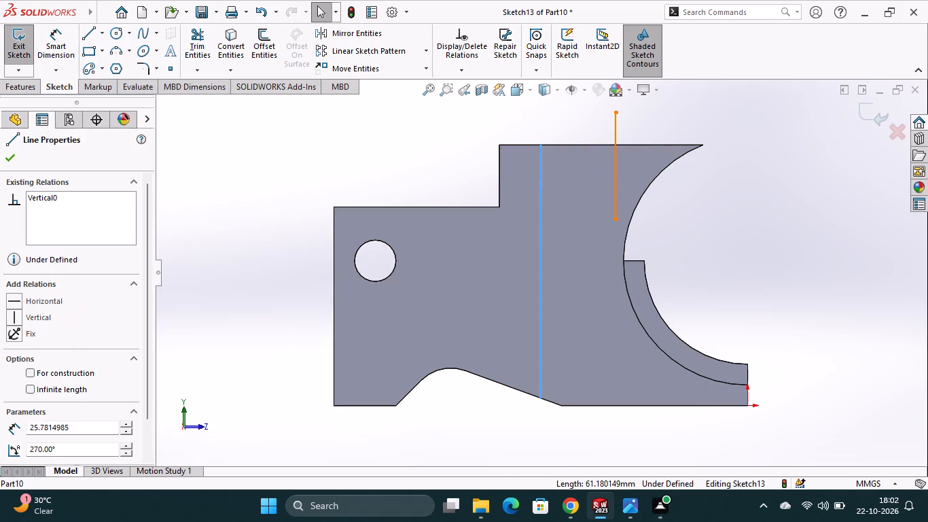
left_click(49, 43)
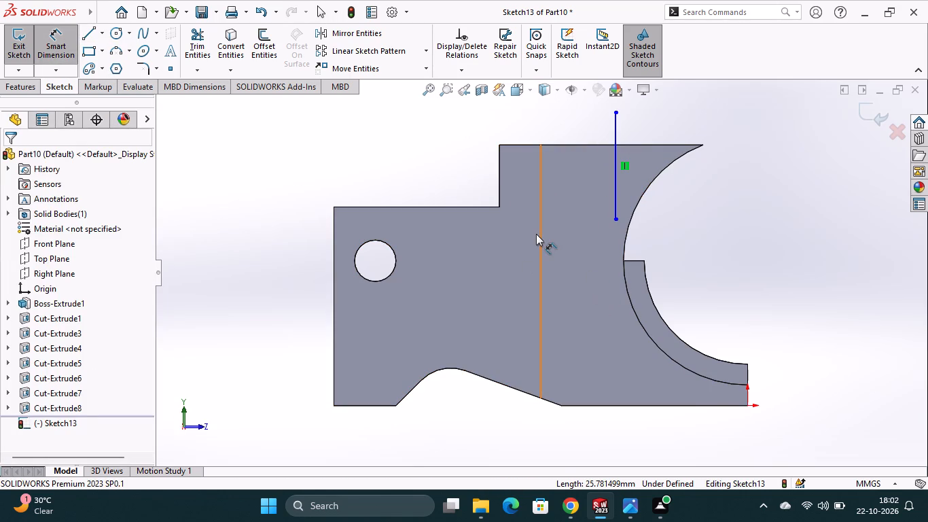
left_click(539, 234)
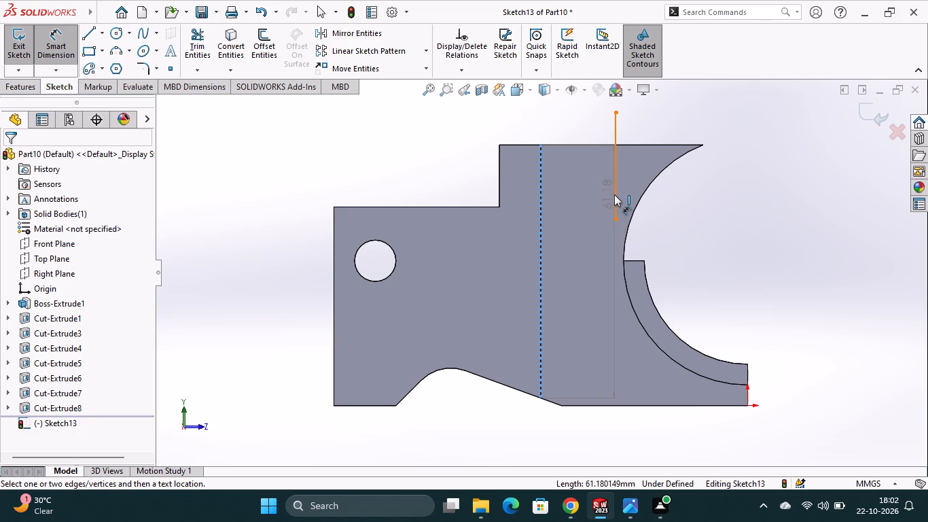
left_click(614, 194)
left_click(585, 124)
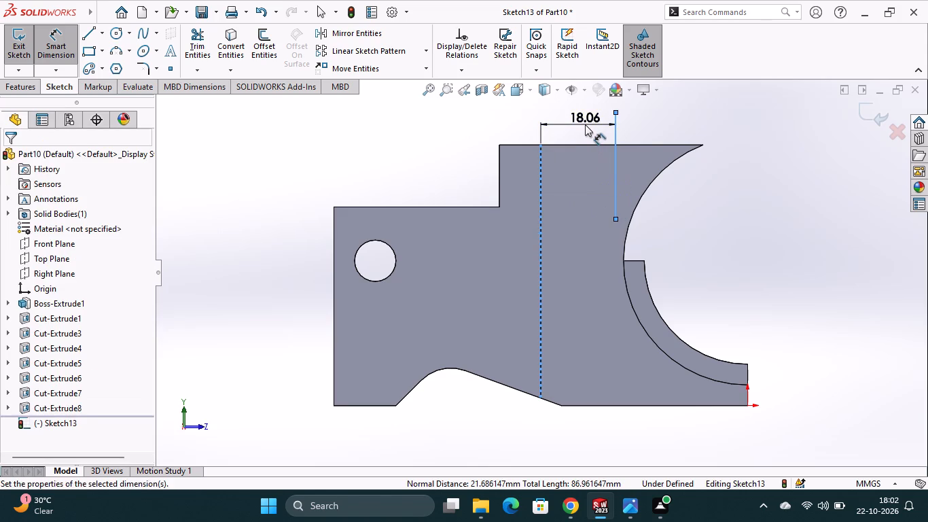
type("18")
key("Return")
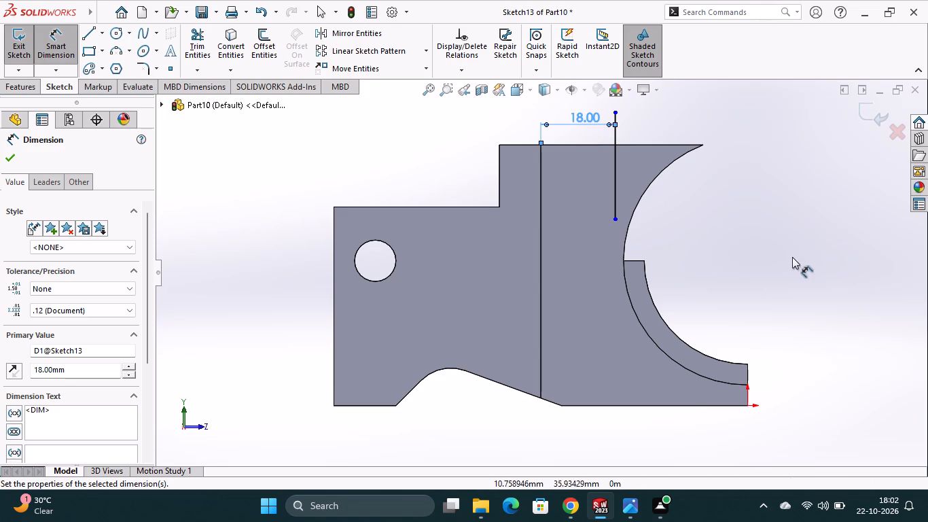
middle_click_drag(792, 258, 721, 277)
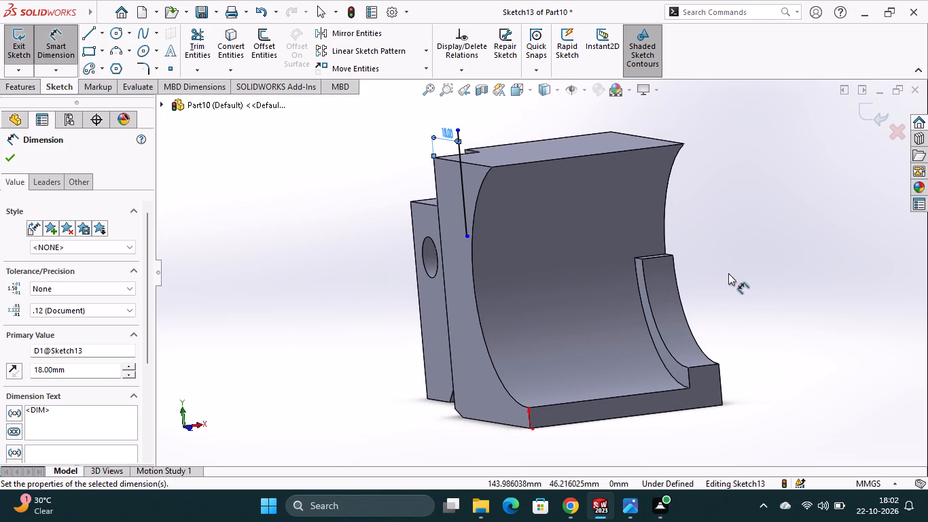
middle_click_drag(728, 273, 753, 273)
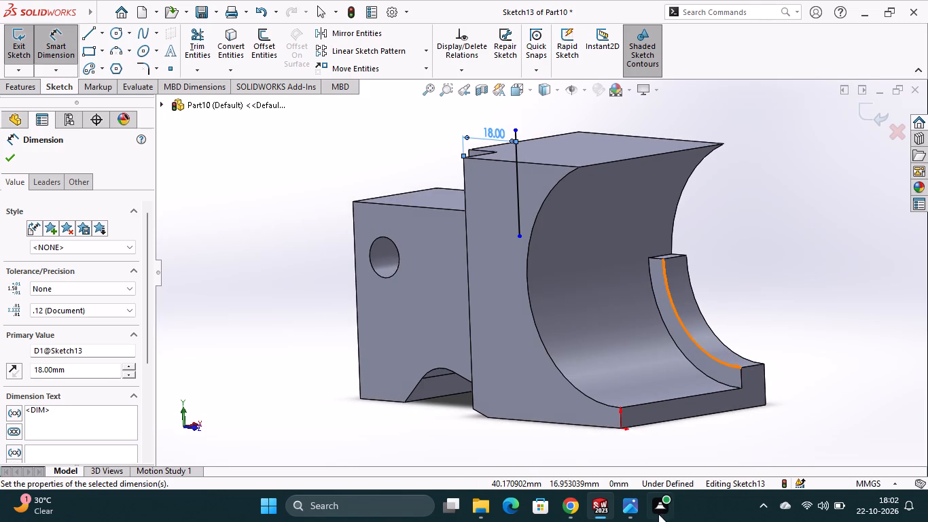
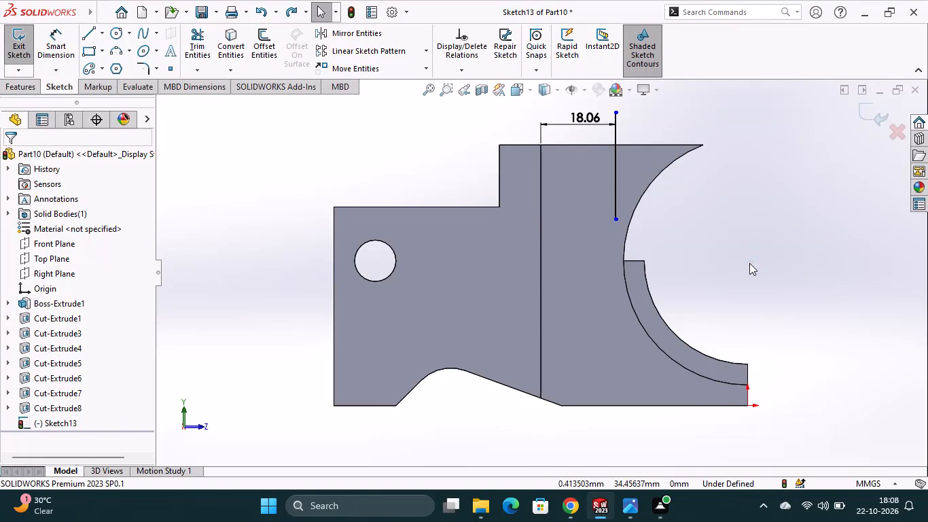
Undo the dimension, the vertical line and the sketch on the side face beside the large curve.
key("ctrl+z")
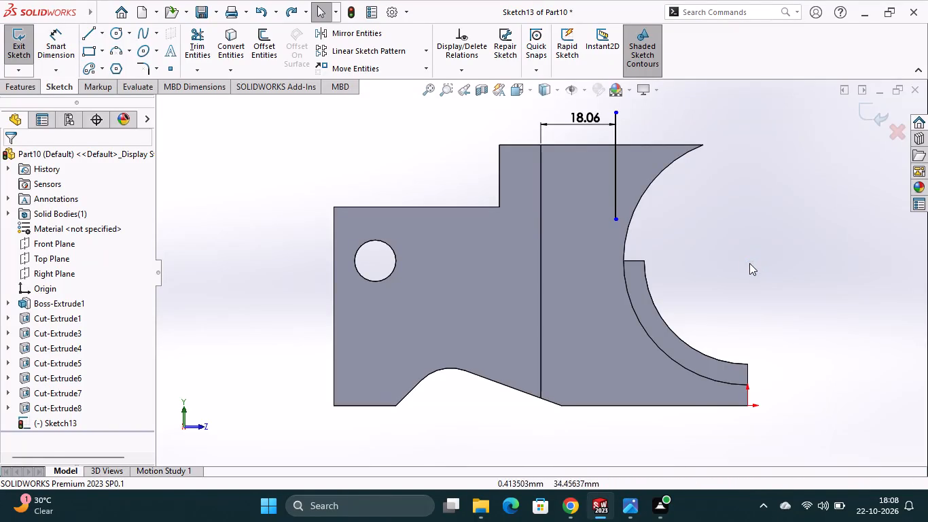
key("ctrl+z")
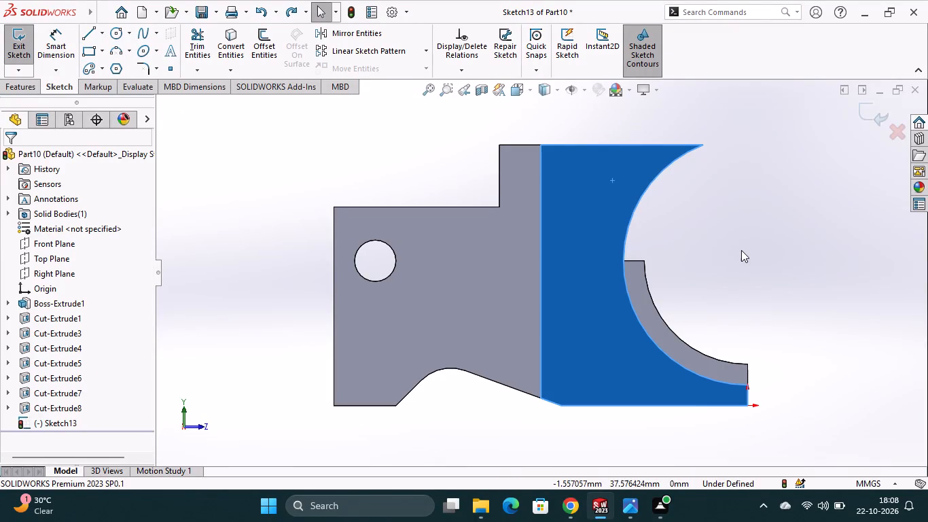
key("ctrl+z")
Start a sketch on the block's upper flat top face, above the large curve.
scroll(724, 263, "down", 1)
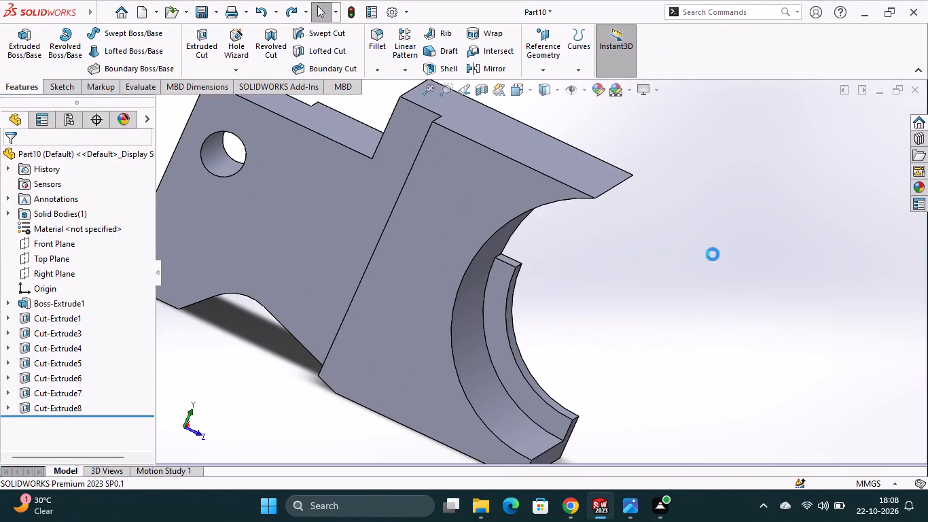
left_click(584, 169)
left_click(646, 133)
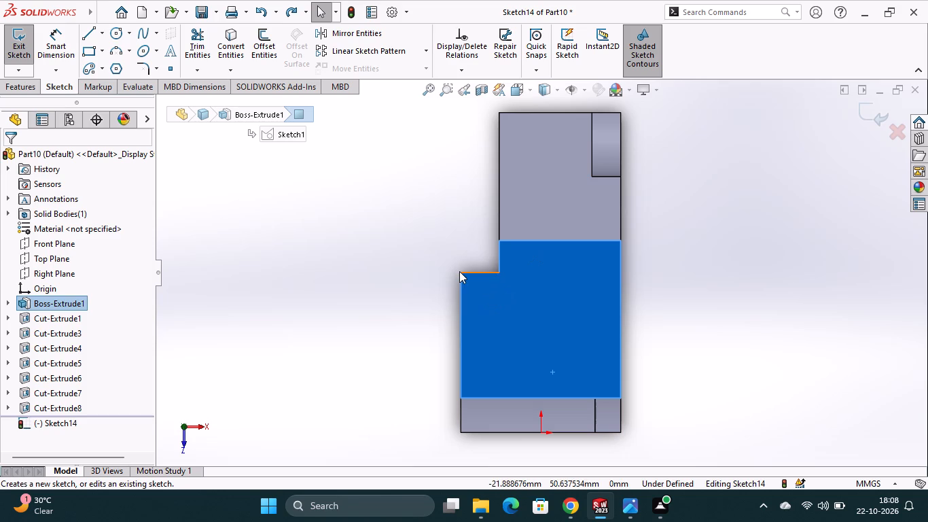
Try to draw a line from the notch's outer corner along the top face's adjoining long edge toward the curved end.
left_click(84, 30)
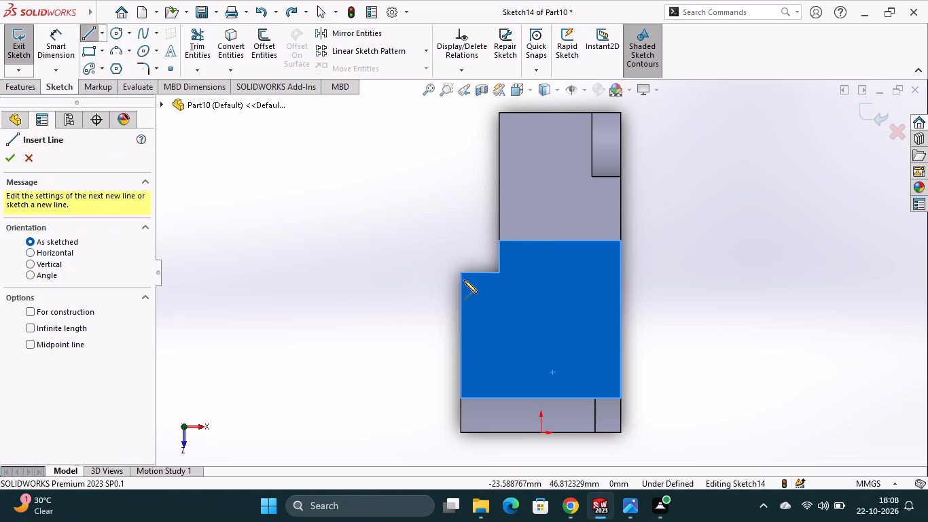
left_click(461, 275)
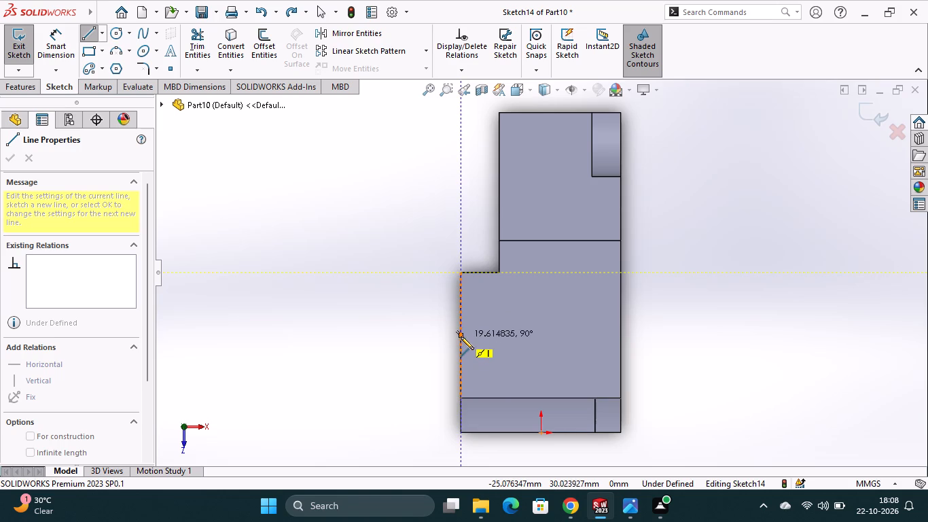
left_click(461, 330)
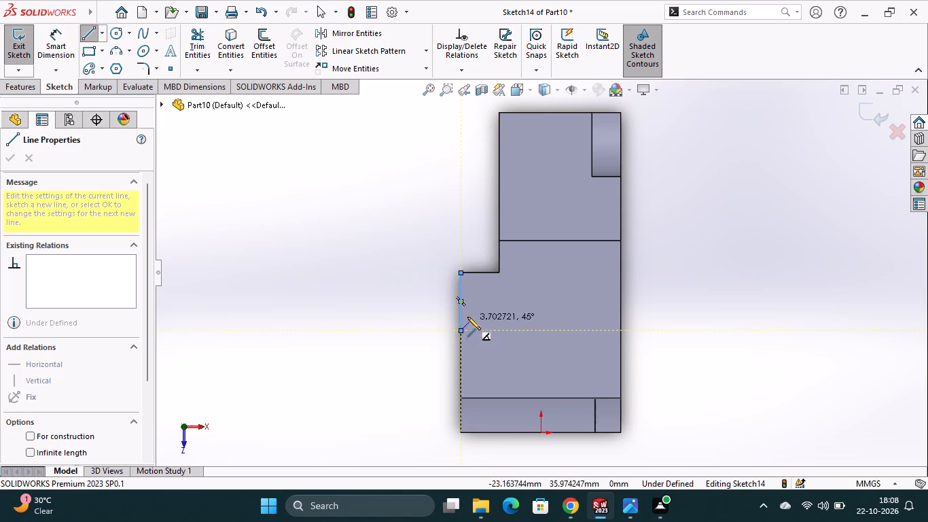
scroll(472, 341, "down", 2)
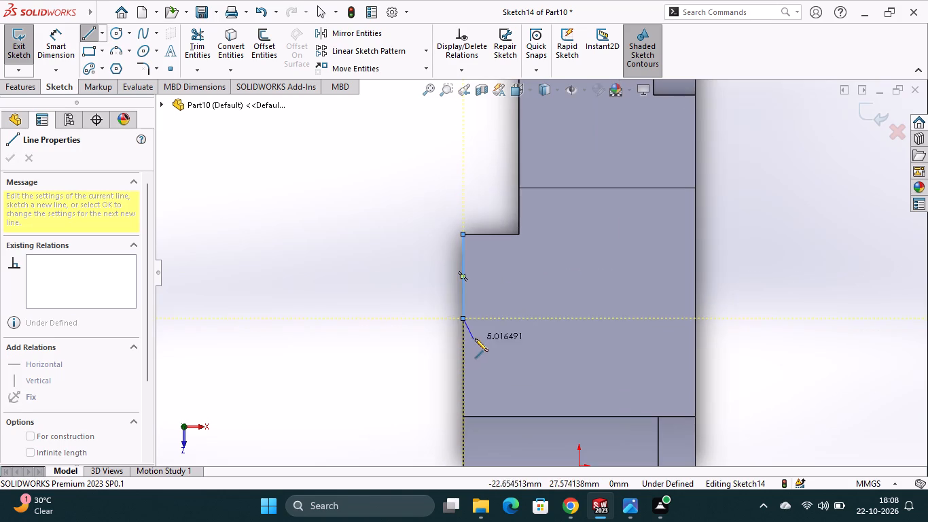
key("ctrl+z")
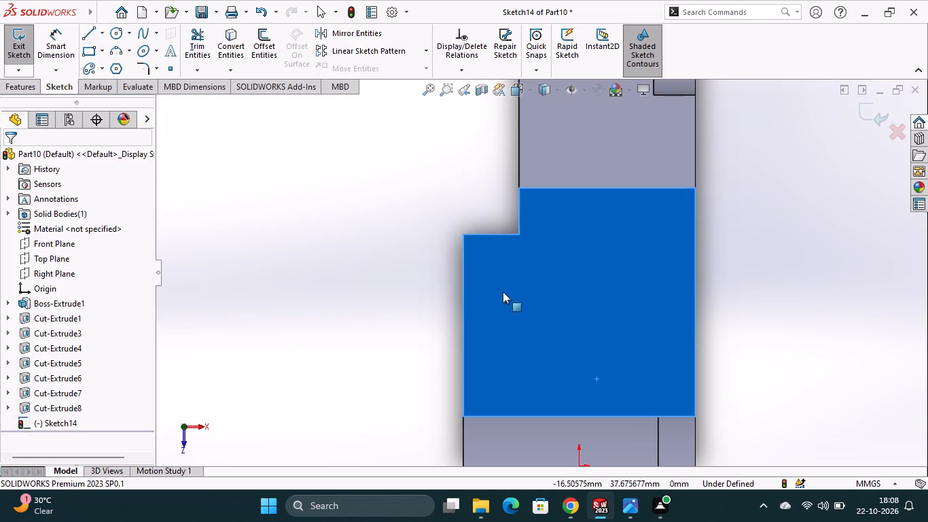
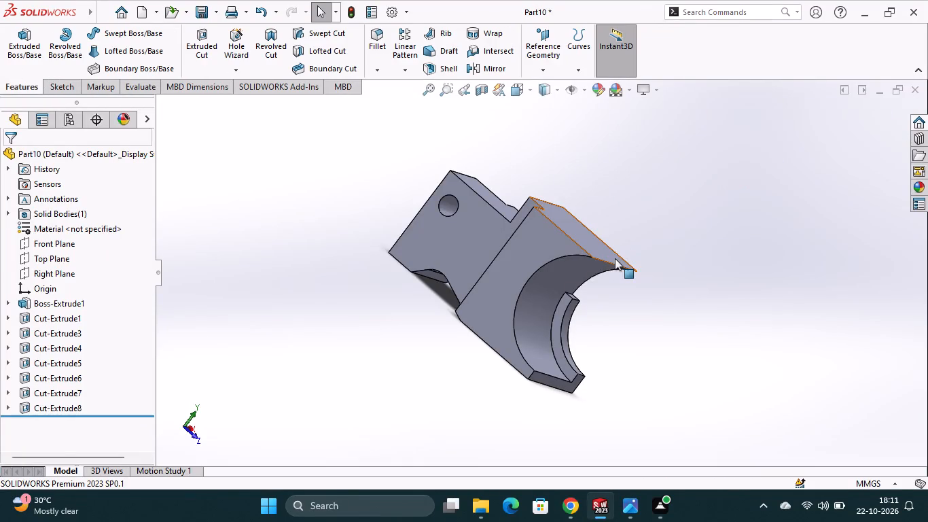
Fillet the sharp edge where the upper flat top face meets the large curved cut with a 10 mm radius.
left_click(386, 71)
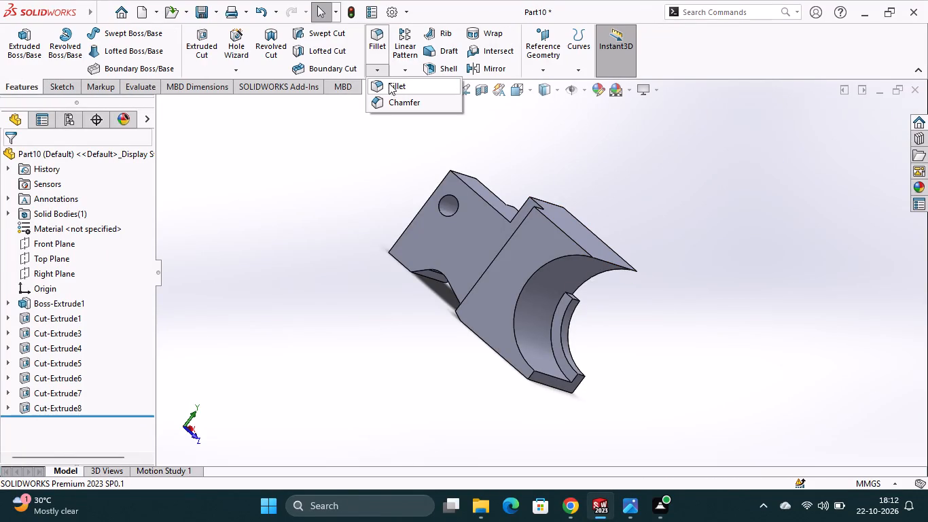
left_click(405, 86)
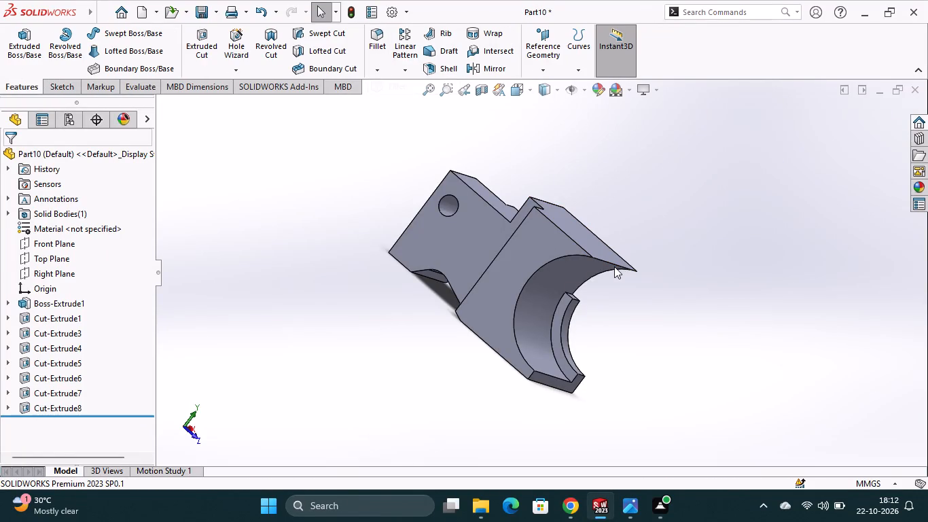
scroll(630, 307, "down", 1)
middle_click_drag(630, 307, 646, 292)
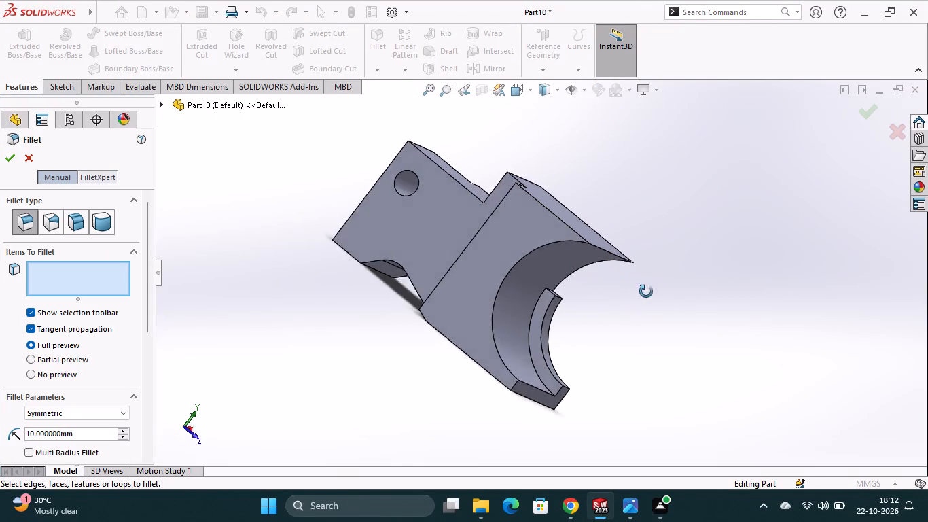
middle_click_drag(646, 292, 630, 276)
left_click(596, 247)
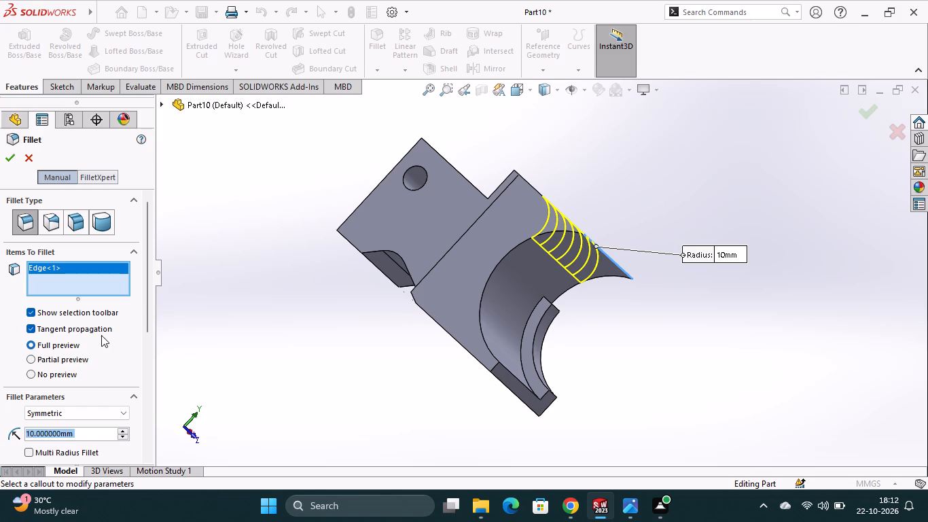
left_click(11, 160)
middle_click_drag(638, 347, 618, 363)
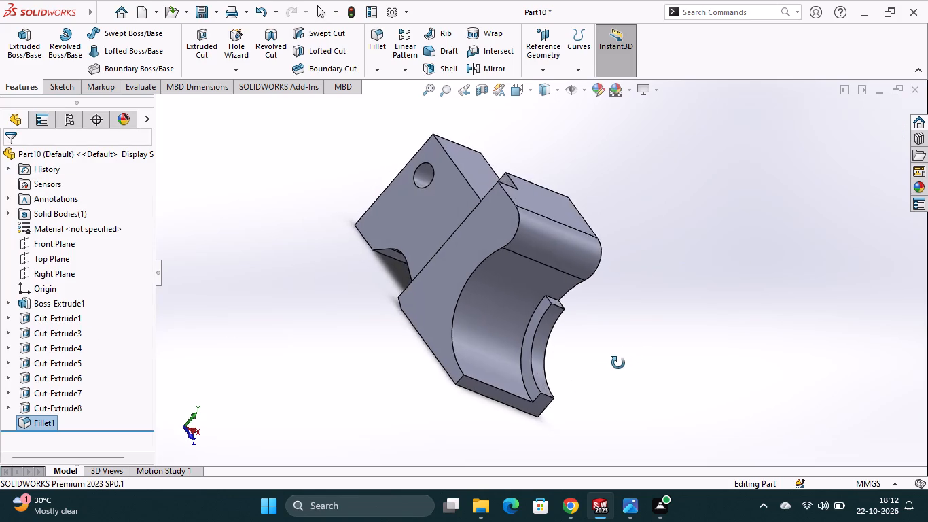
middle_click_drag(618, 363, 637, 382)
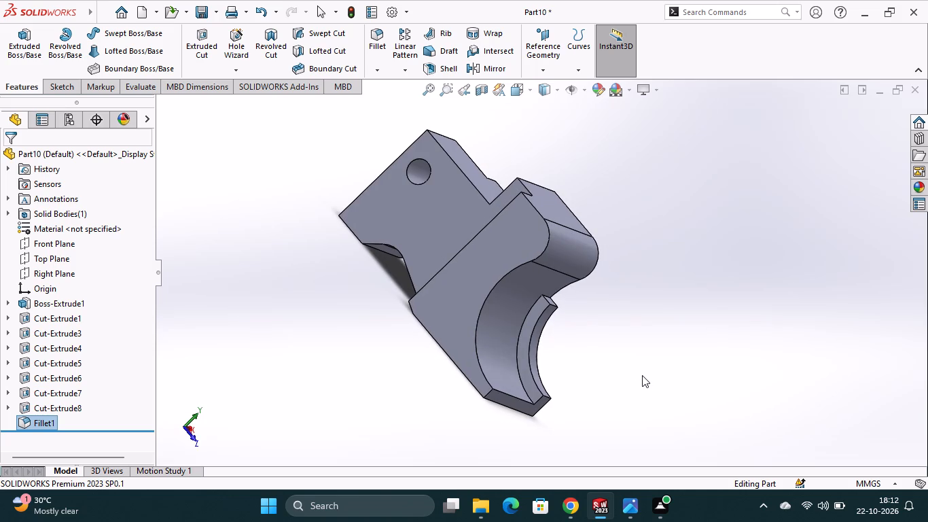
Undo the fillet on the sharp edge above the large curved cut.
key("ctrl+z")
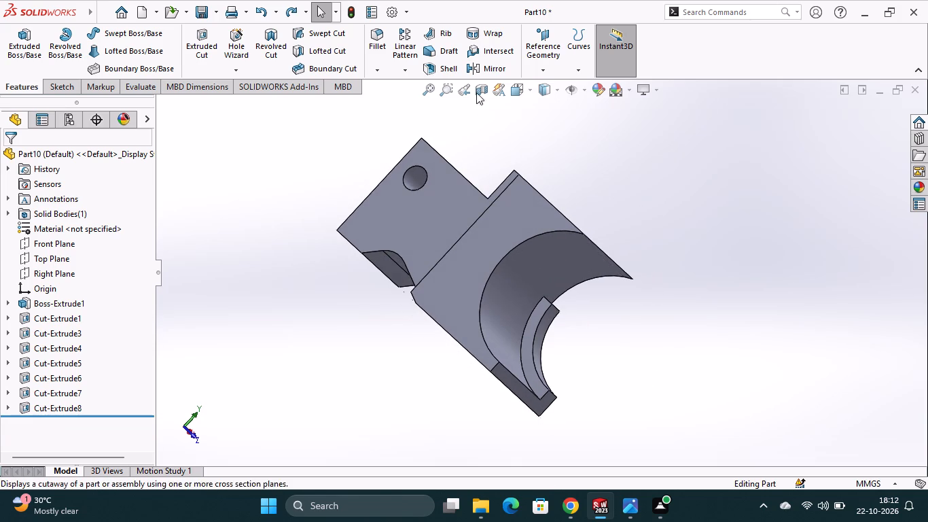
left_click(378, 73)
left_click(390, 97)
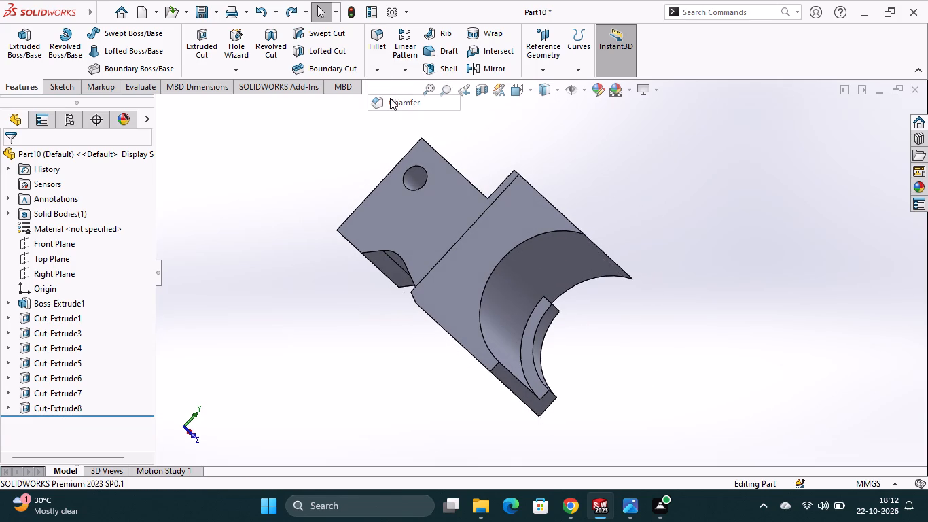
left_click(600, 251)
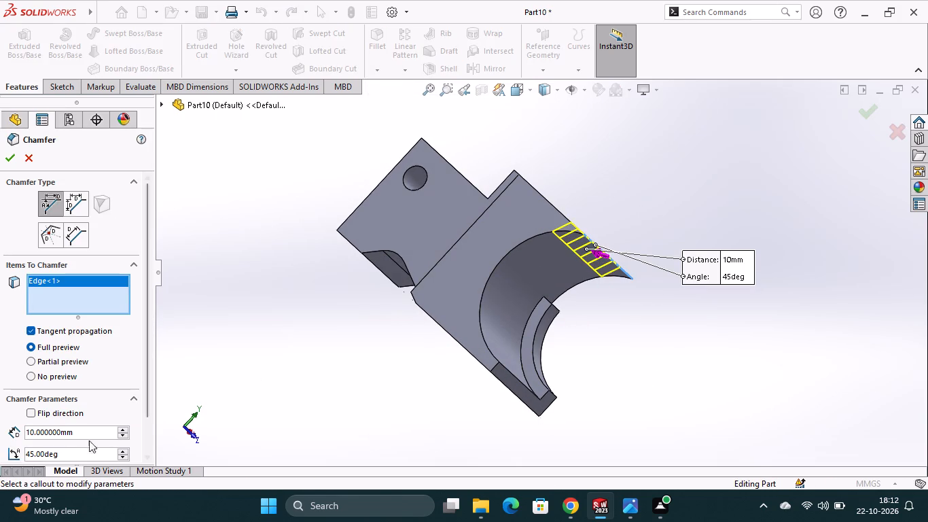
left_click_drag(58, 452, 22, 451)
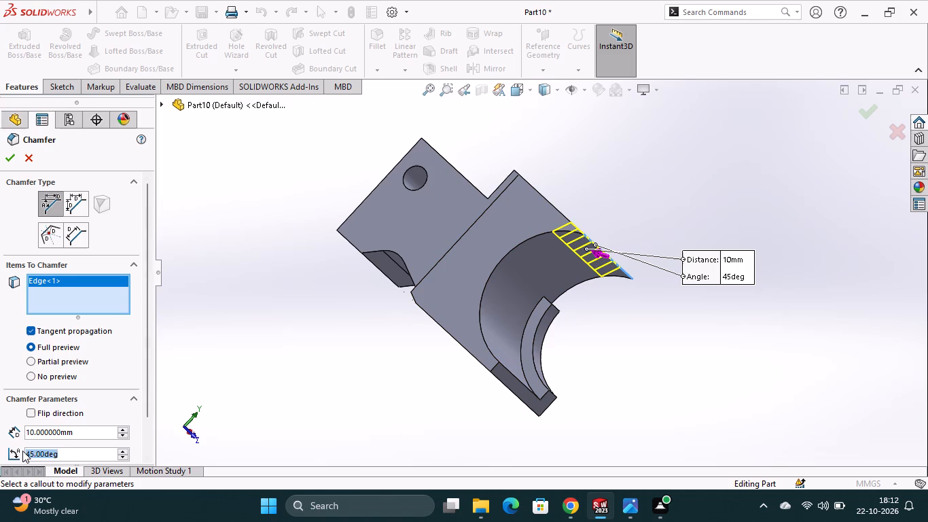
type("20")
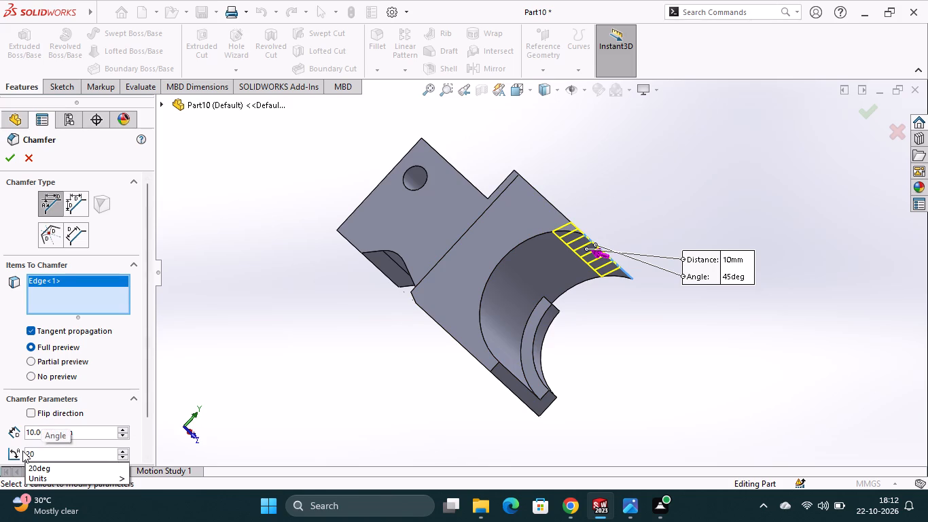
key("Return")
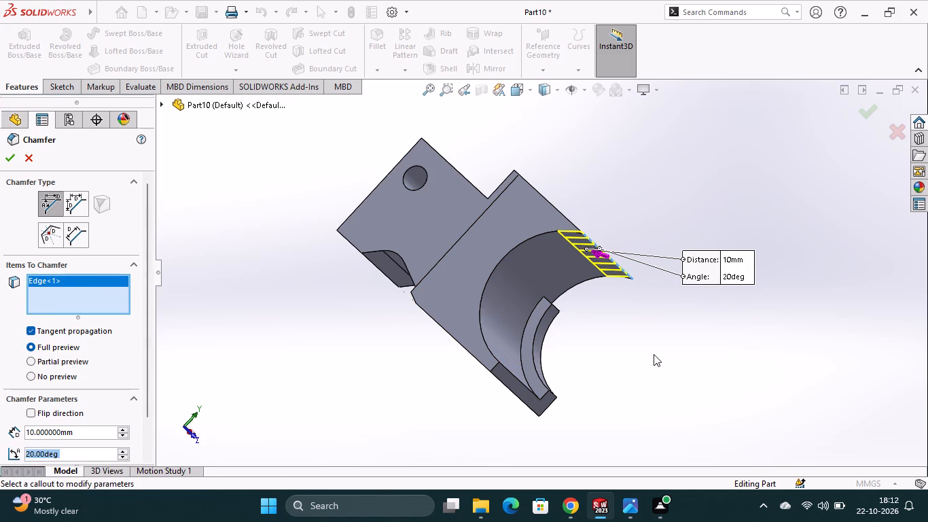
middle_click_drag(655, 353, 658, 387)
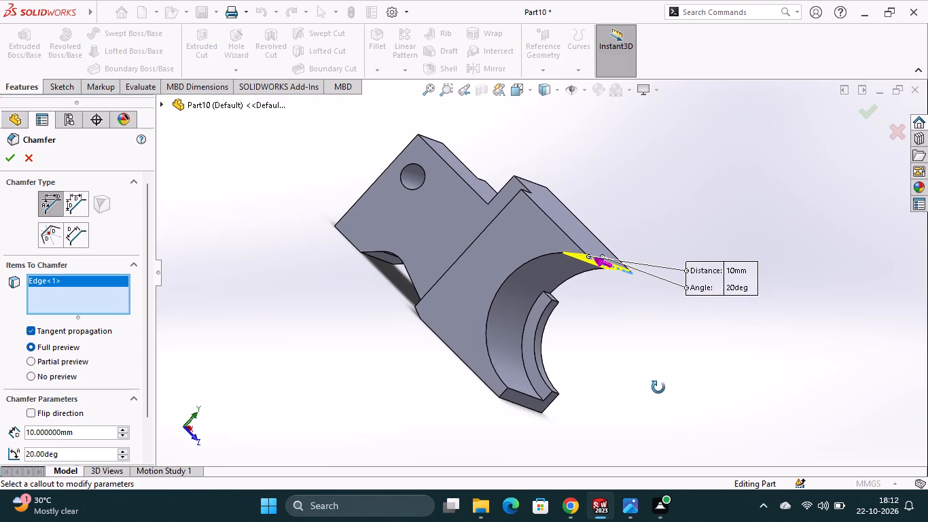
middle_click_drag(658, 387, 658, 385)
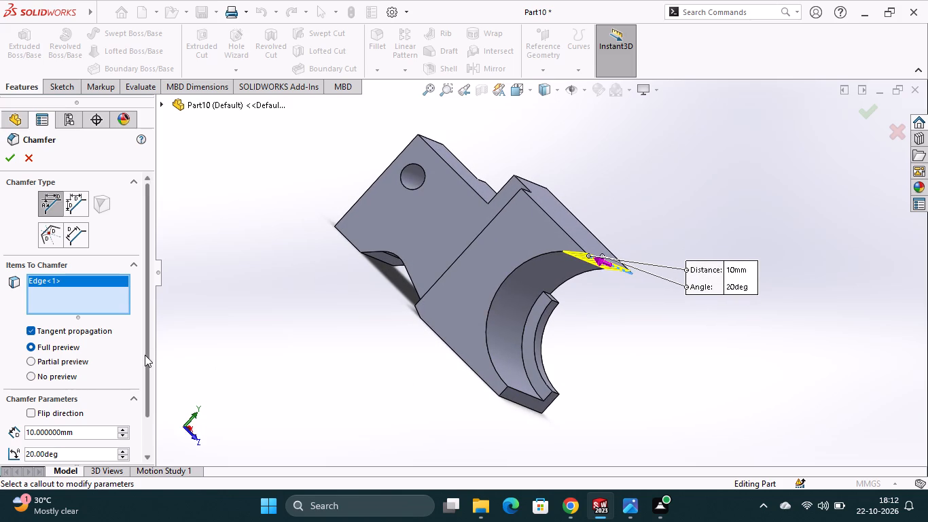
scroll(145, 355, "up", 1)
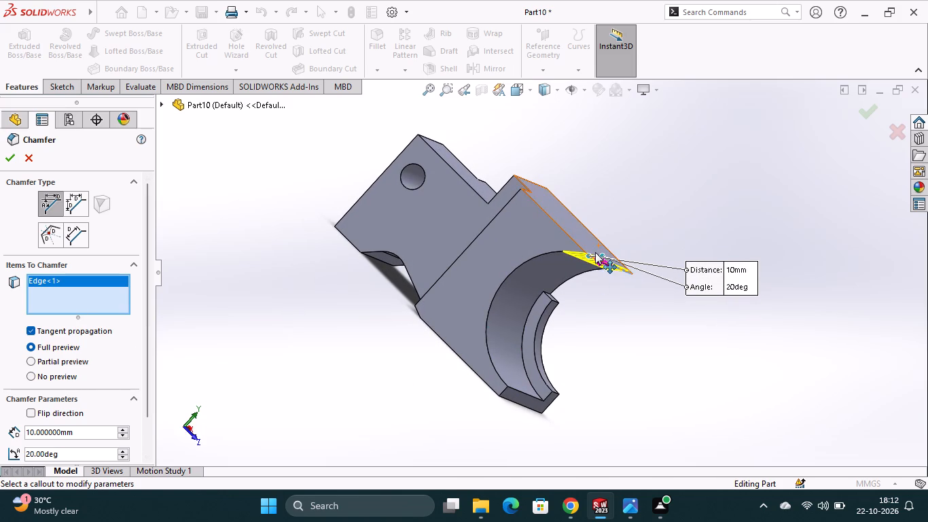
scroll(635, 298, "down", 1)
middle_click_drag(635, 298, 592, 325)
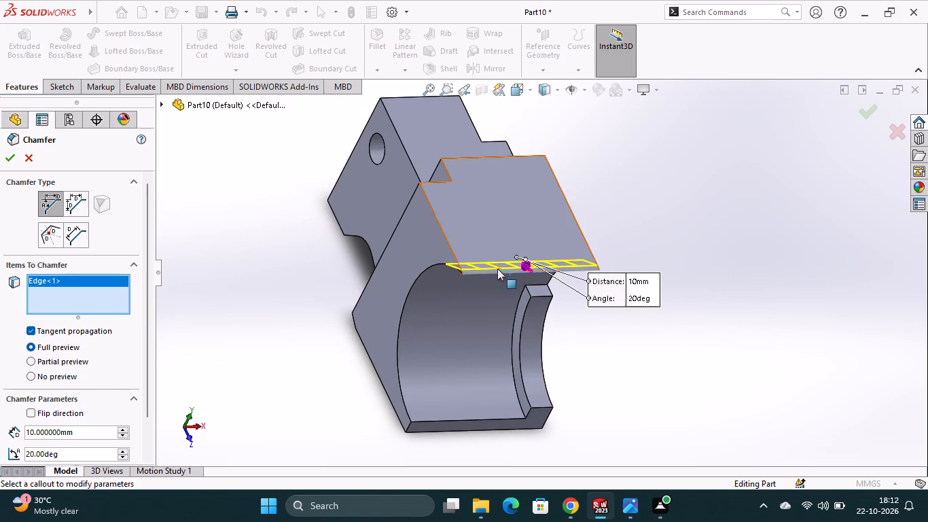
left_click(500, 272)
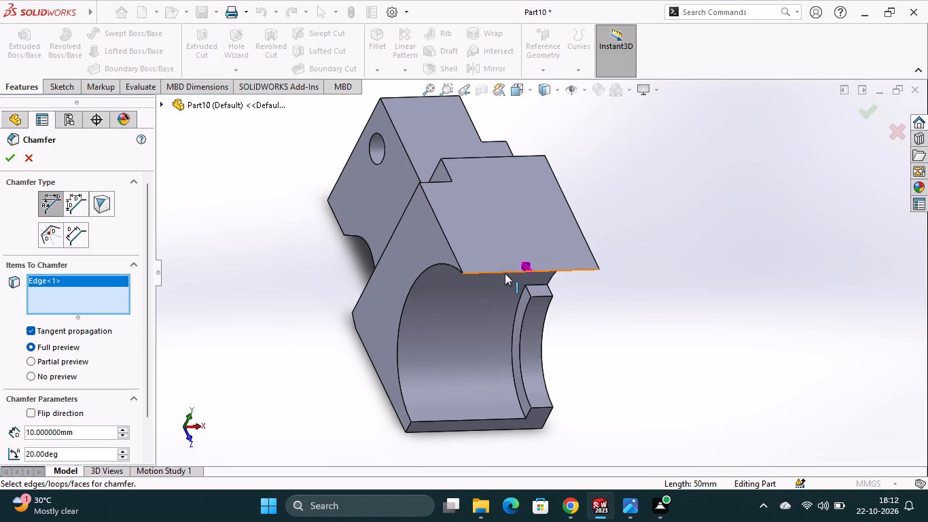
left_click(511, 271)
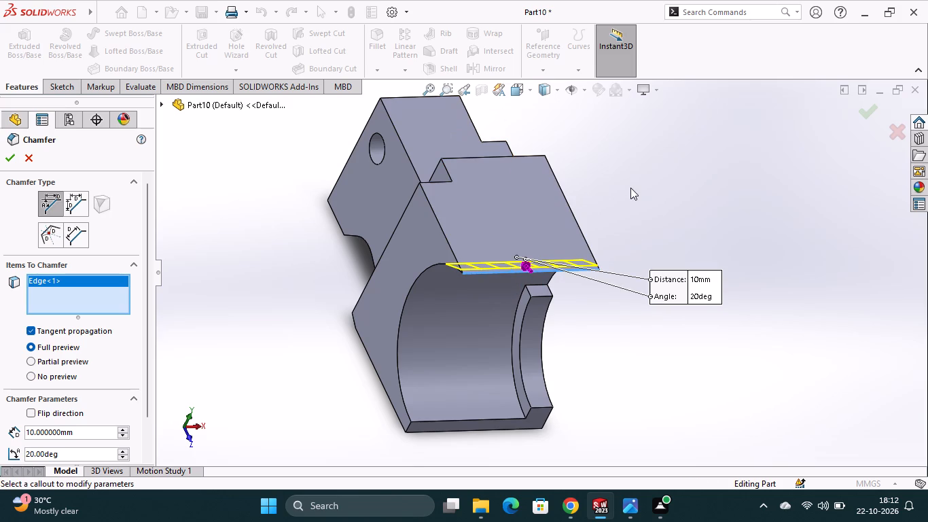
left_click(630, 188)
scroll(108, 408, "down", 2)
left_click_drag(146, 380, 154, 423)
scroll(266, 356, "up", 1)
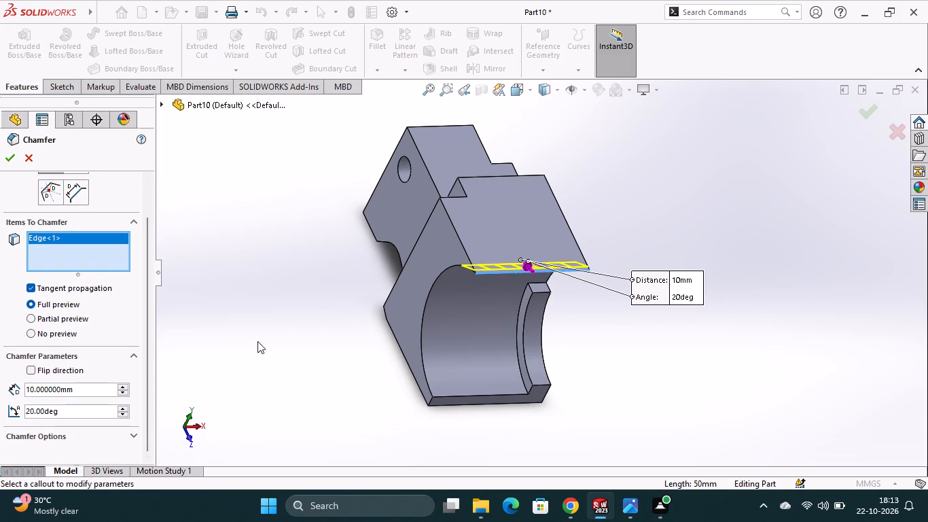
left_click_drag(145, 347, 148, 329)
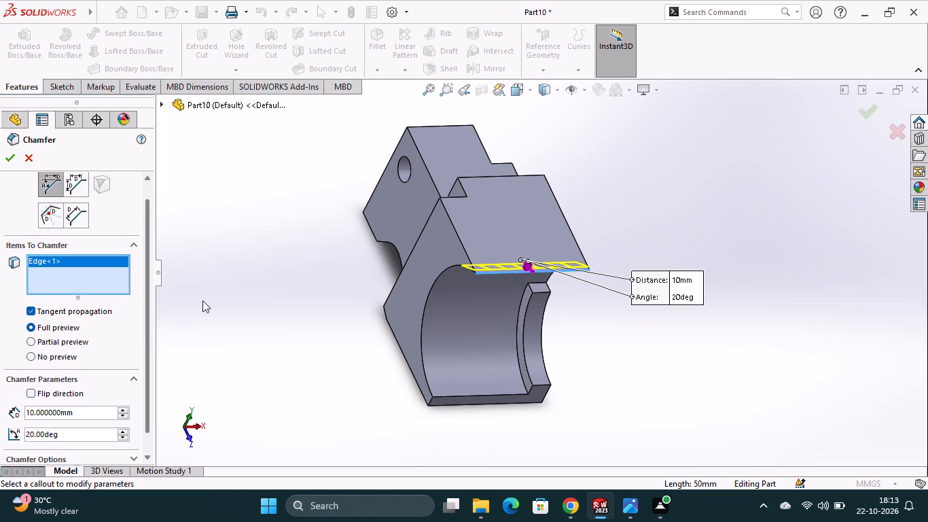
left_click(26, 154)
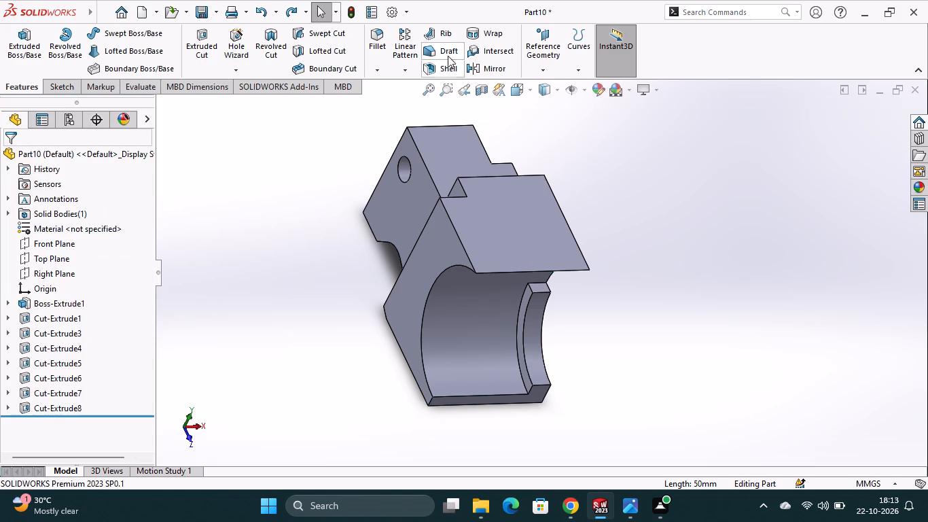
Start a chamfer on the sharp edge where the upper flat top face meets the large curved cut.
left_click(382, 71)
left_click(393, 103)
middle_click_drag(634, 285, 652, 202)
middle_click_drag(590, 404, 597, 384)
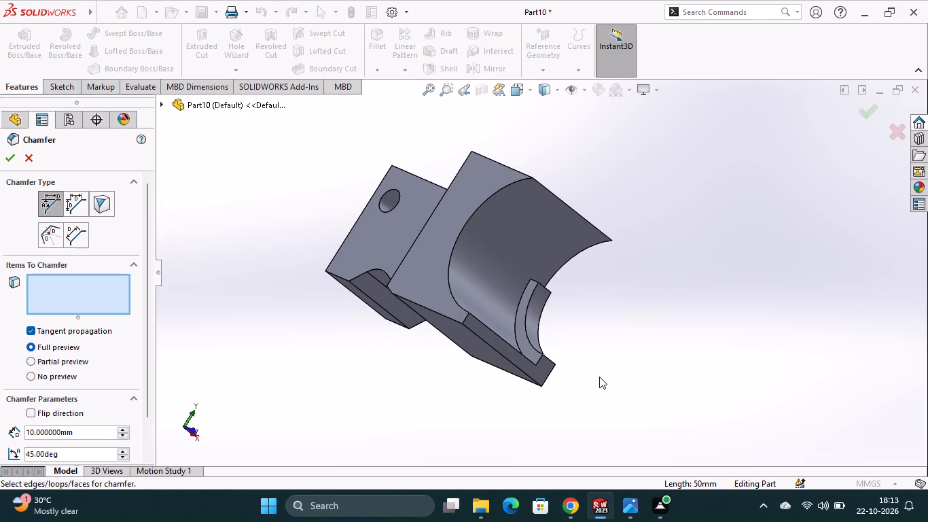
left_click(590, 226)
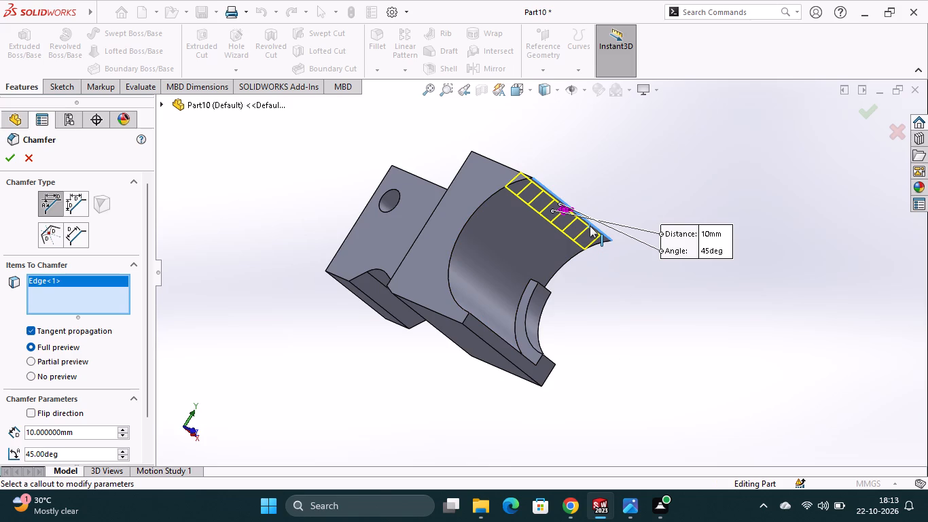
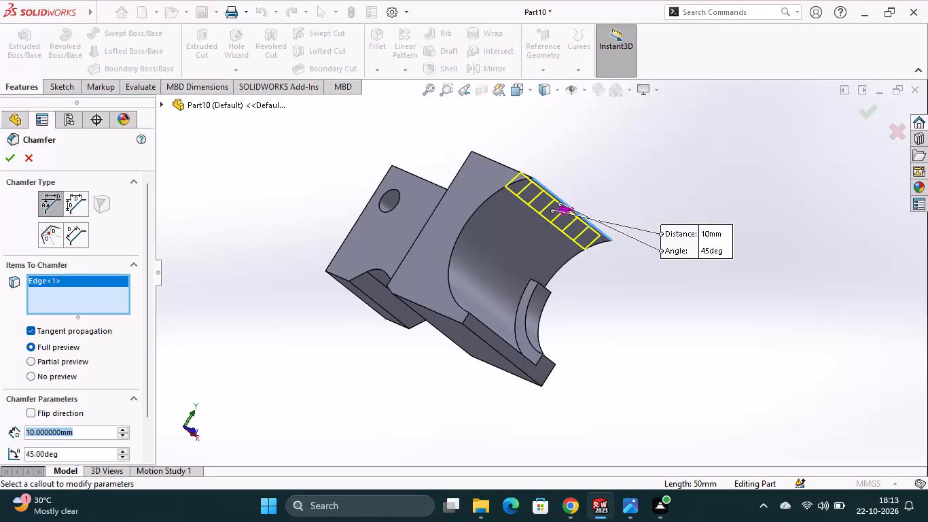
Chamfer the sharp edge where the upper flat top face meets the large curved cut, using a 2 mm distance and 20° angle.
key("Return")
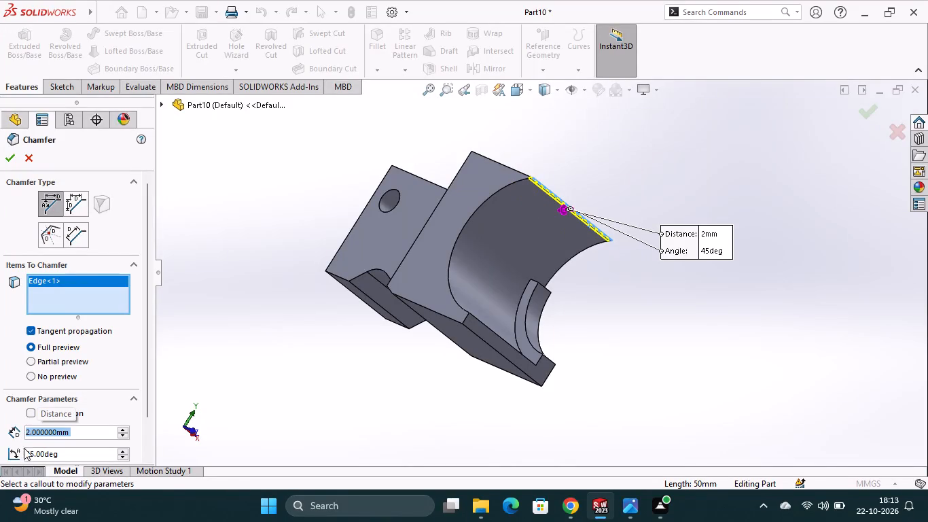
left_click_drag(75, 453, 18, 453)
type("20")
key("Return")
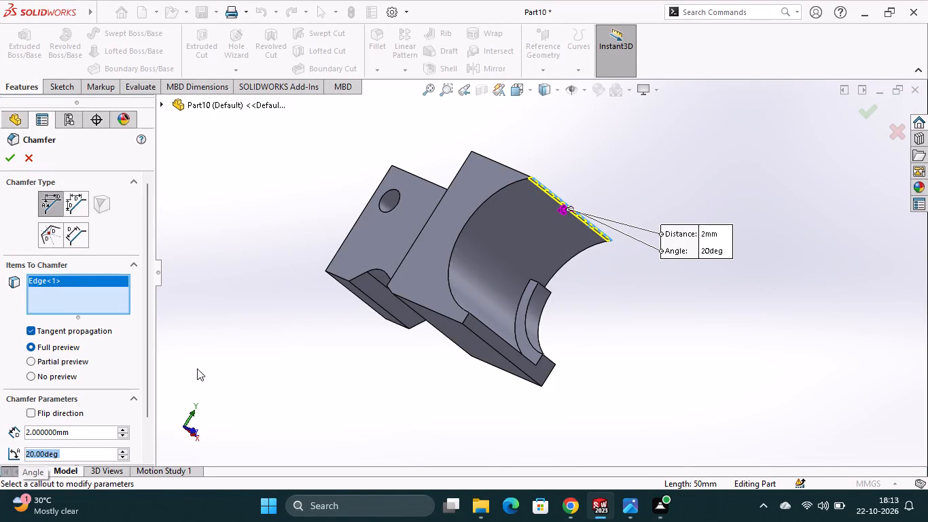
left_click(10, 158)
Examine the new chamfer along the sharp edge above the large curved cut from several angles.
middle_click_drag(711, 240, 703, 290)
scroll(711, 240, "down", 1)
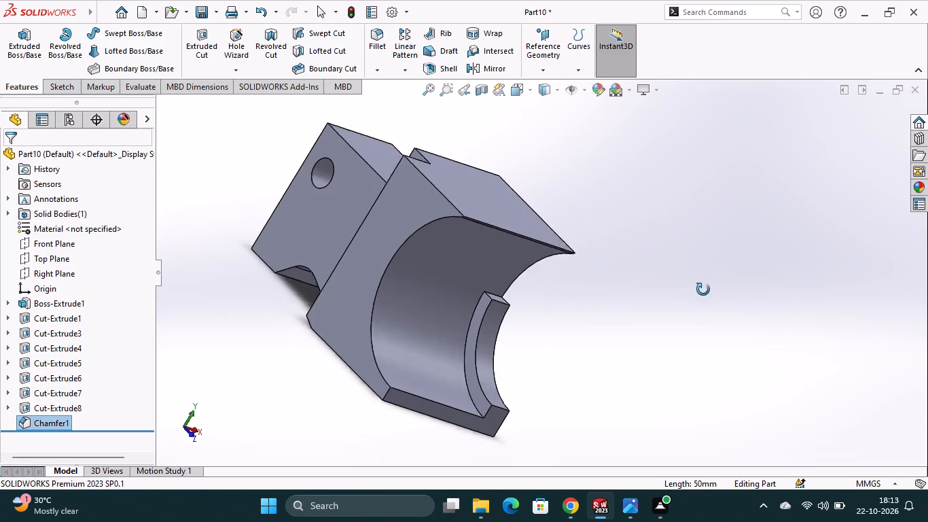
middle_click_drag(703, 290, 680, 293)
scroll(626, 255, "down", 2)
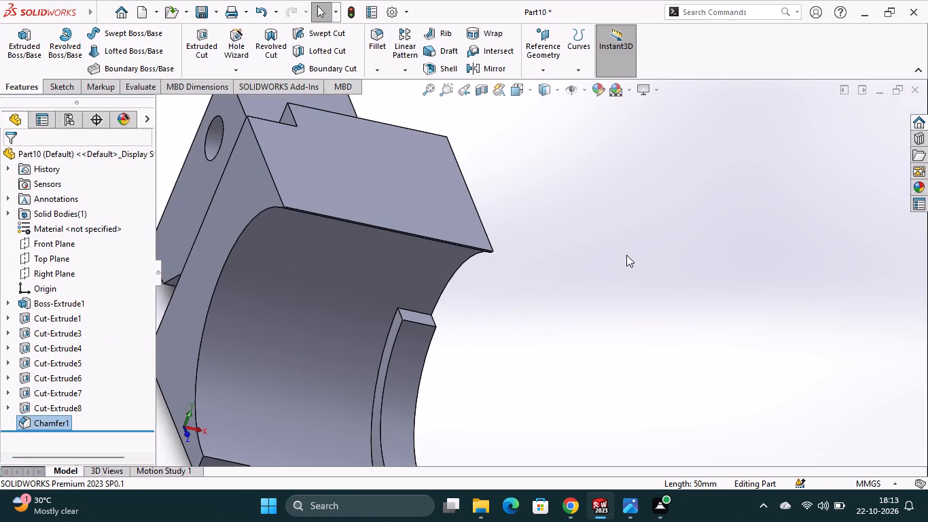
middle_click_drag(569, 300, 598, 266)
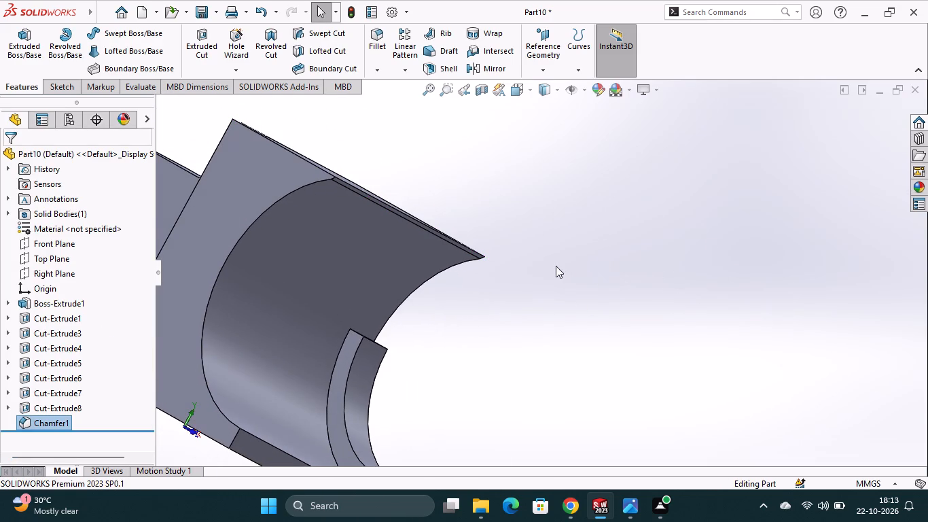
middle_click(558, 254)
scroll(479, 251, "up", 2)
middle_click_drag(499, 228, 503, 239)
scroll(499, 228, "down", 1)
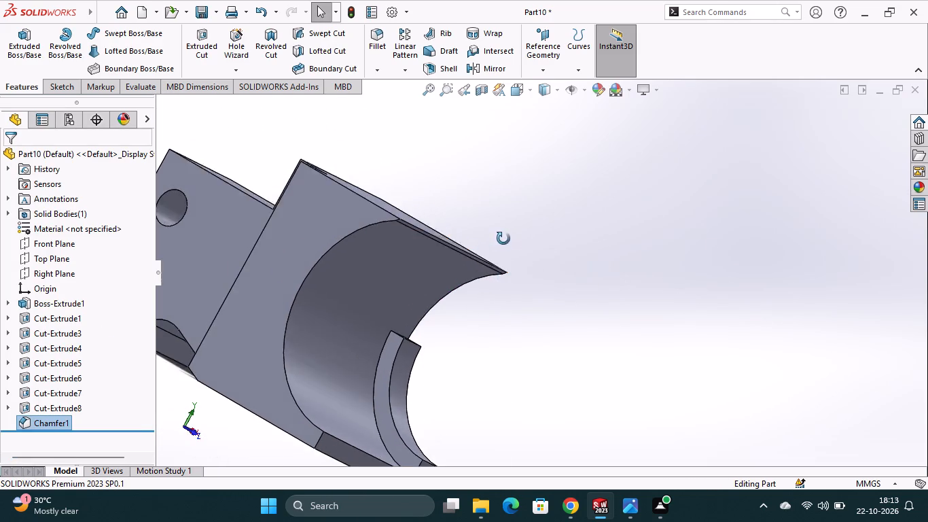
middle_click_drag(503, 239, 512, 260)
scroll(520, 250, "up", 2)
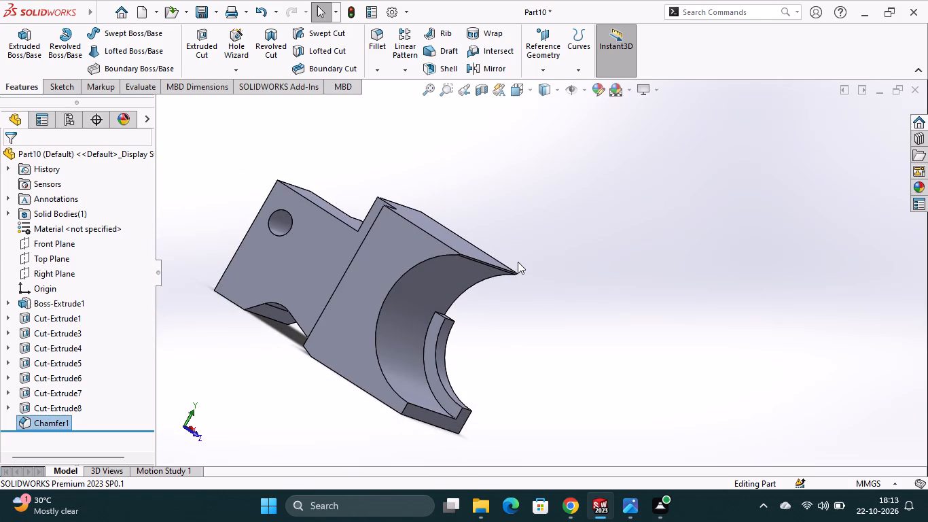
scroll(540, 239, "down", 2)
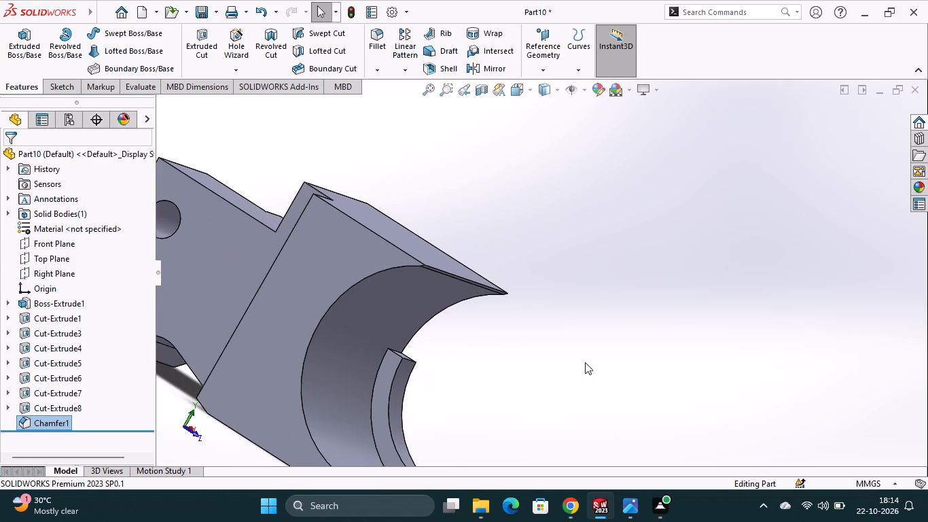
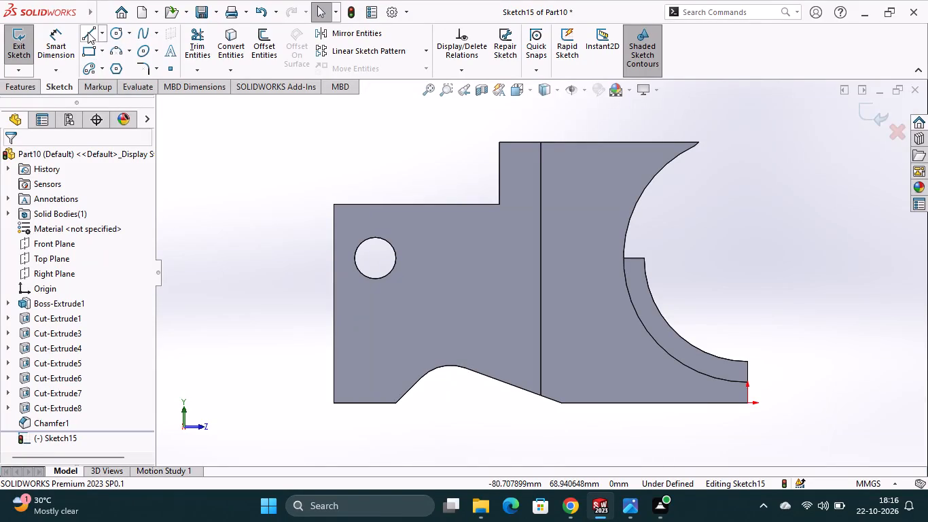
Sketch a vertical line about 30 mm long crossing the upper top edge, positioned 18 mm from the side face's full-height vertical edge.
left_click(88, 32)
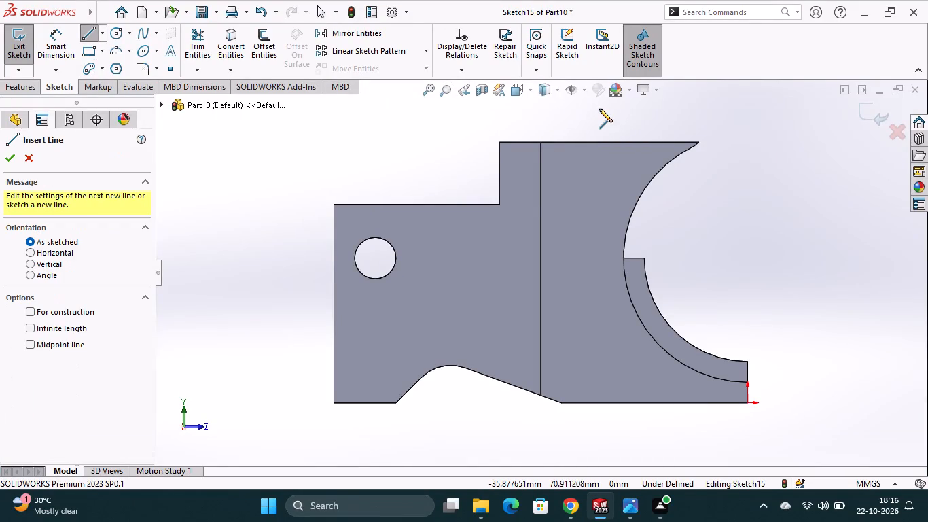
left_click(599, 109)
left_click(598, 231)
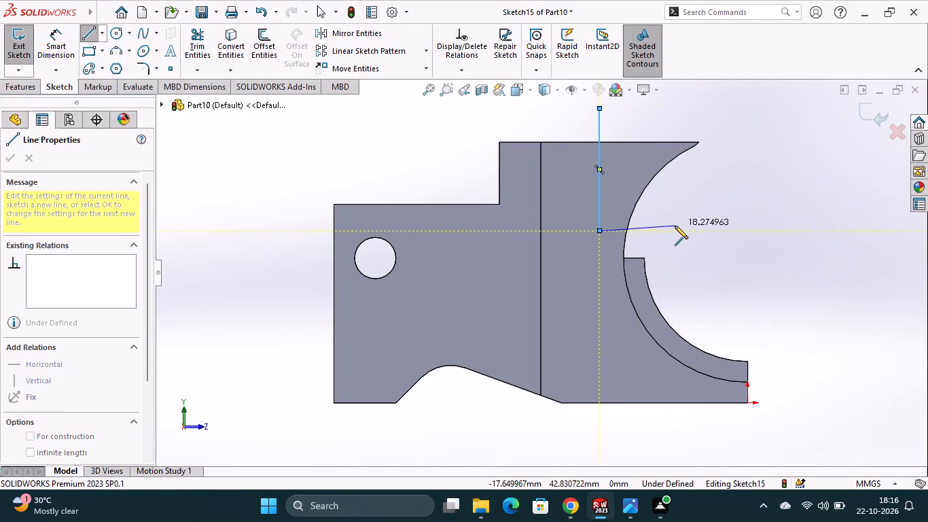
key("Escape")
left_click(50, 41)
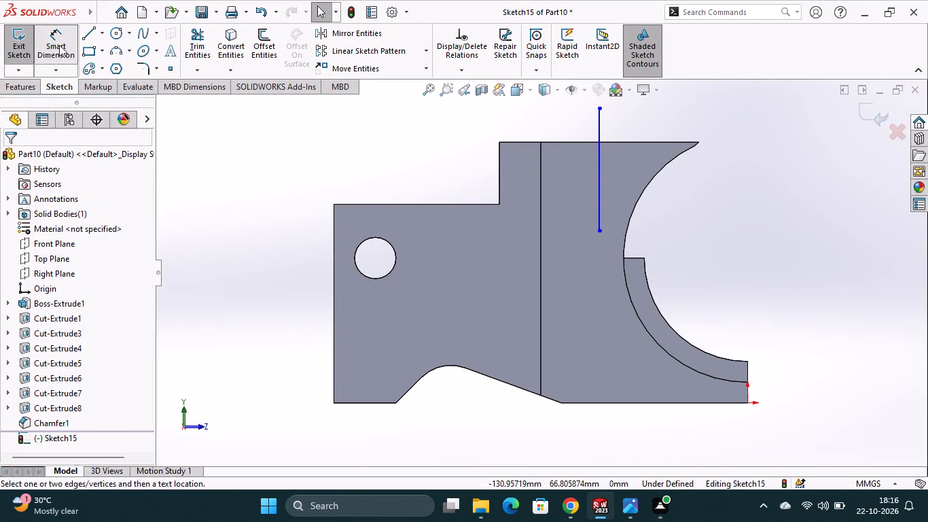
left_click(541, 175)
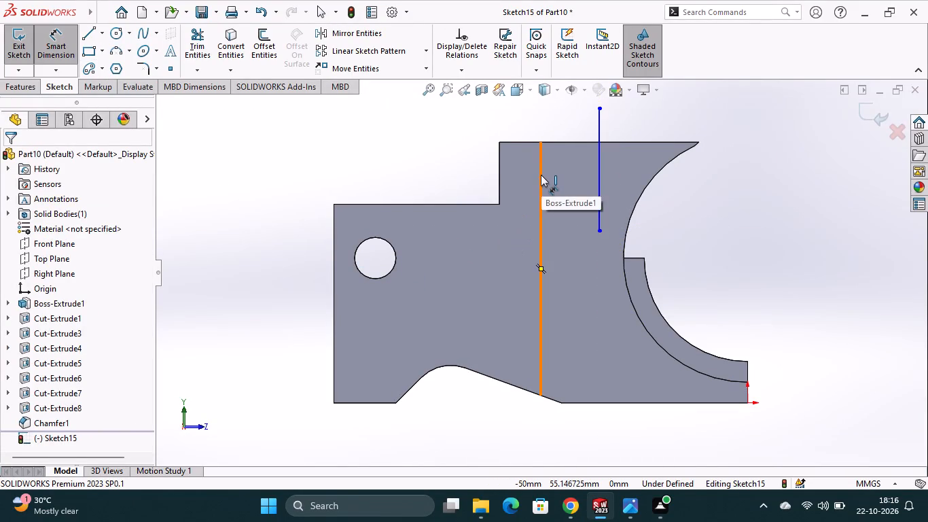
left_click(597, 186)
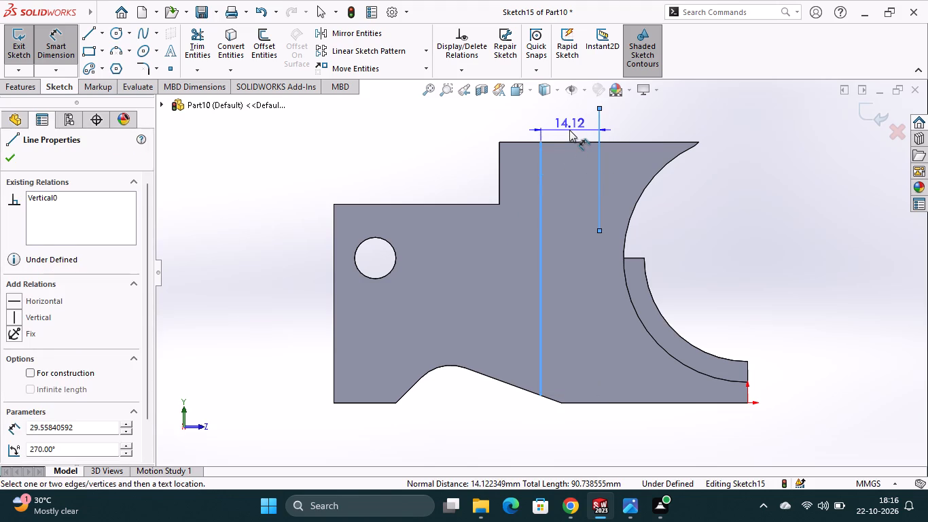
left_click(569, 130)
type("18")
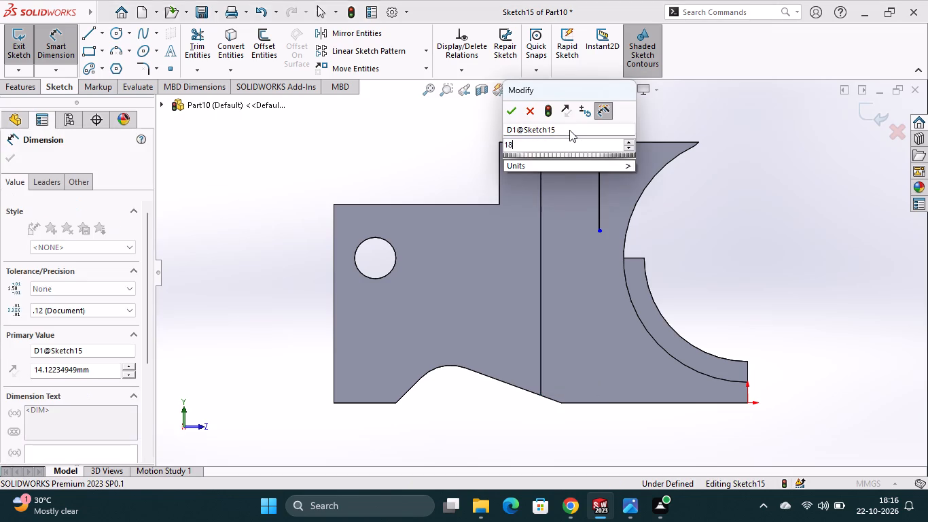
key("Return")
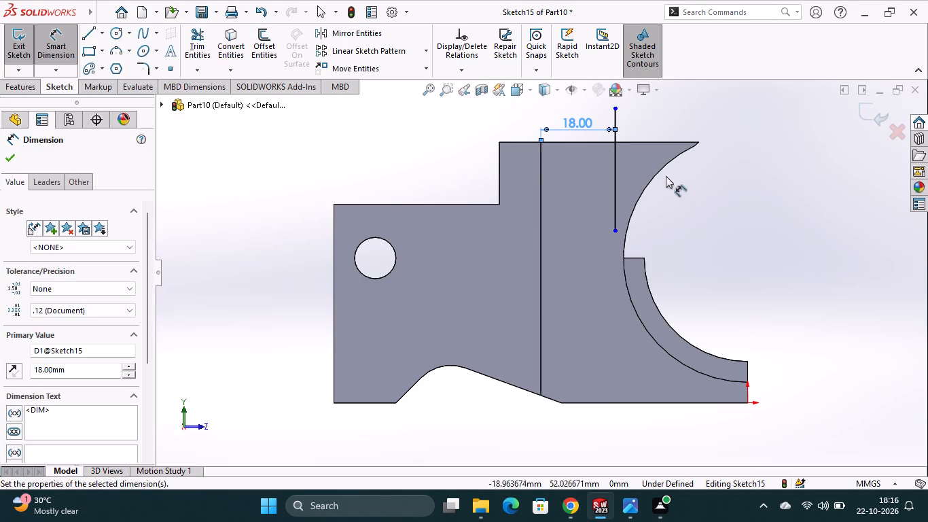
Sketch a horizontal line about 22 mm long from the vertical line's lower end toward the curved cut, 18 mm below the top edge.
middle_click(702, 226)
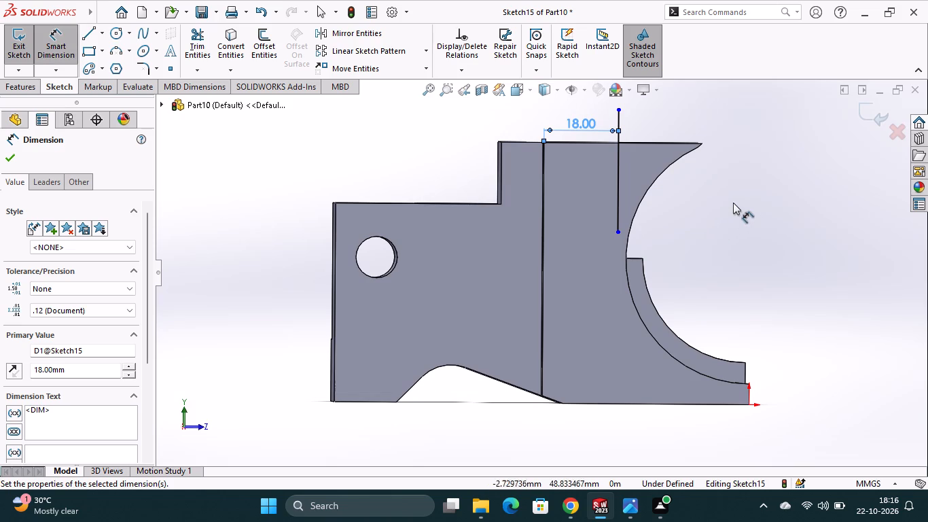
left_click(91, 33)
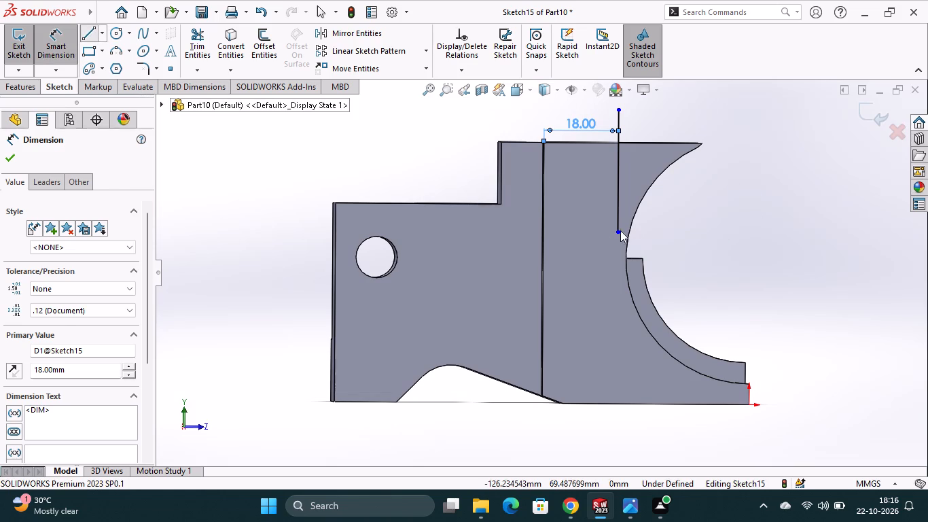
left_click(620, 234)
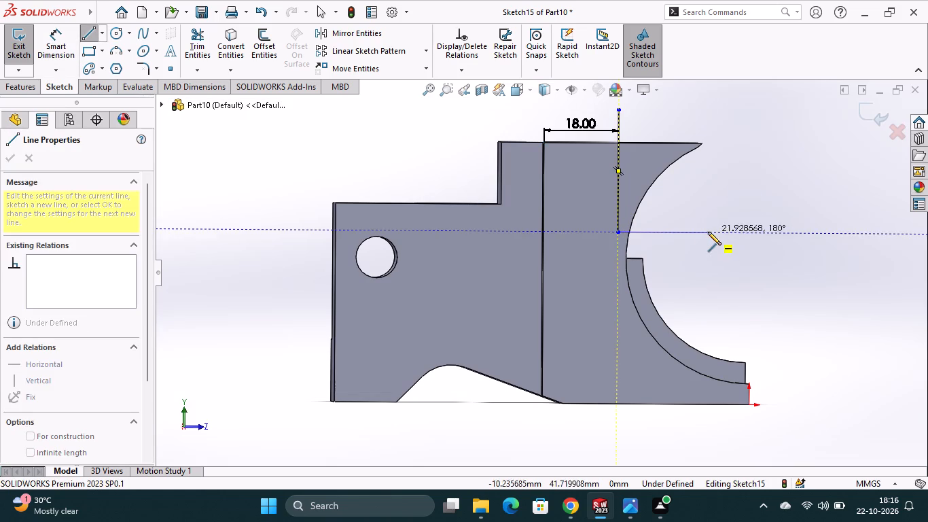
left_click(707, 232)
key("Escape")
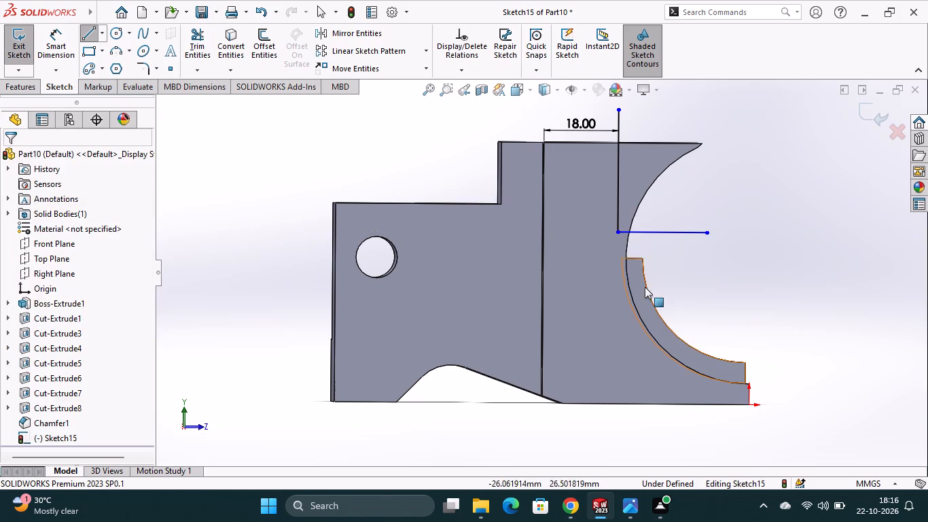
left_click(58, 48)
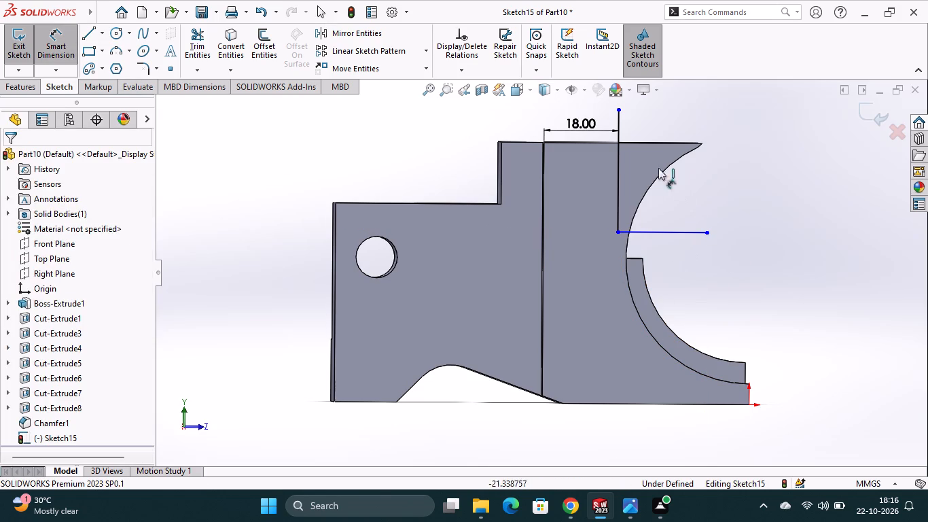
left_click(603, 141)
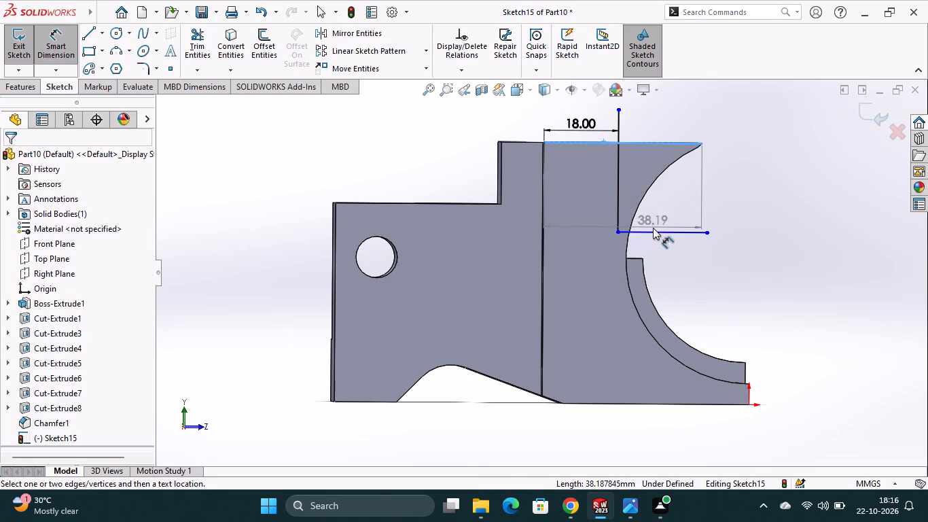
left_click(654, 231)
left_click(677, 200)
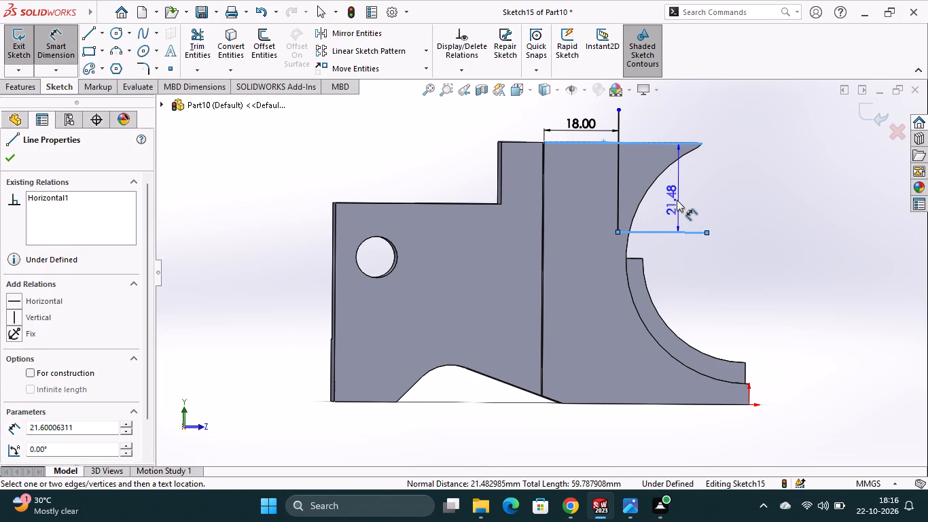
type("18")
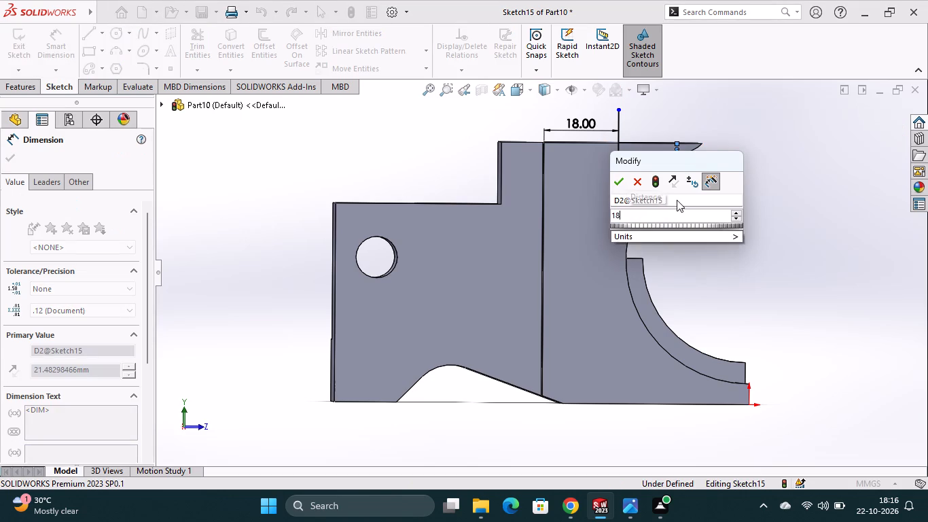
key("Return")
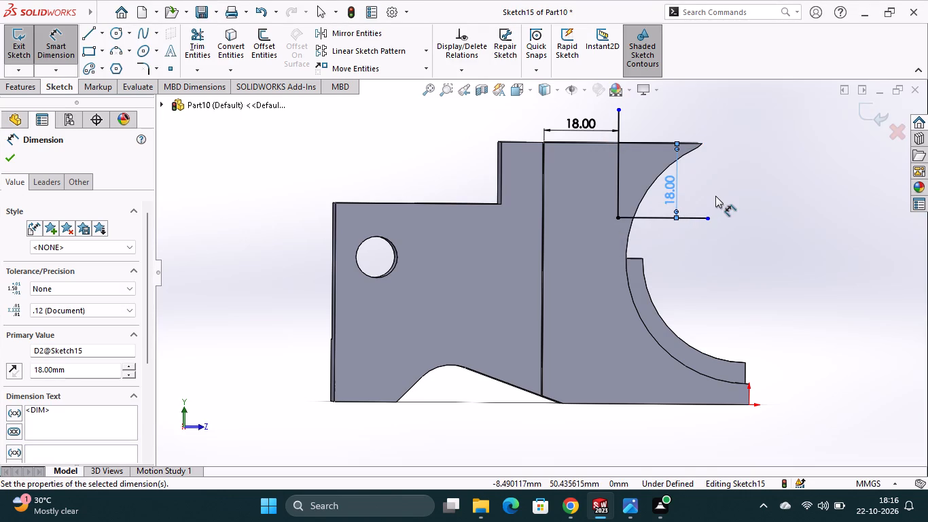
Examine the two sketched lines against the block and large curved cut from several angles, then restore the straight-on side view.
middle_click(716, 196)
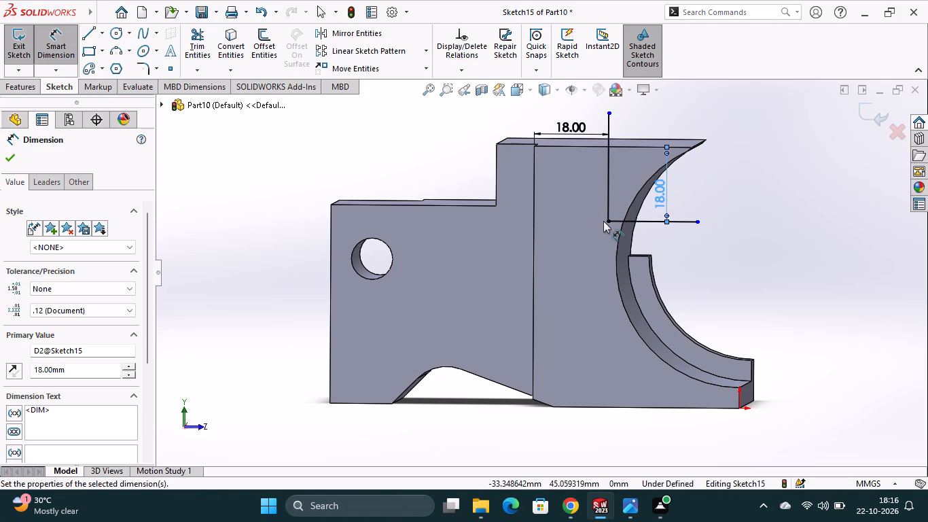
middle_click_drag(733, 221, 724, 233)
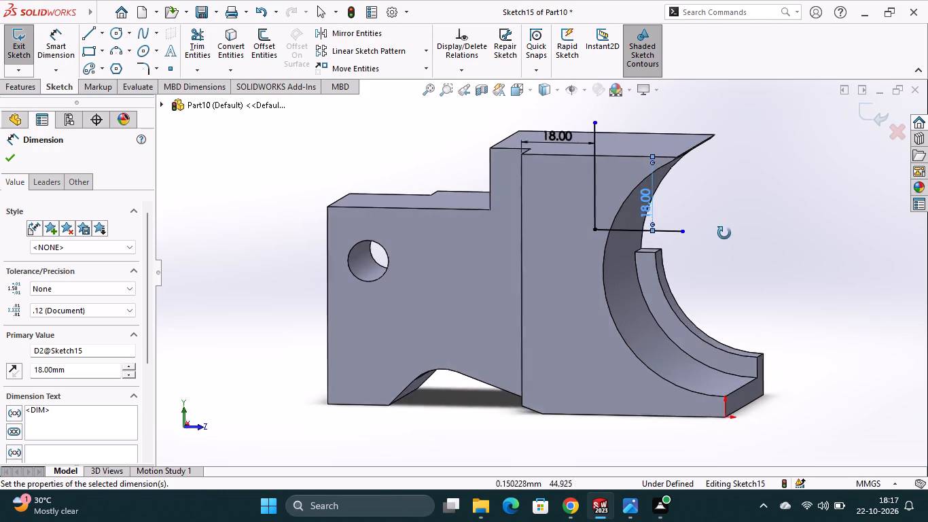
middle_click_drag(724, 233, 704, 243)
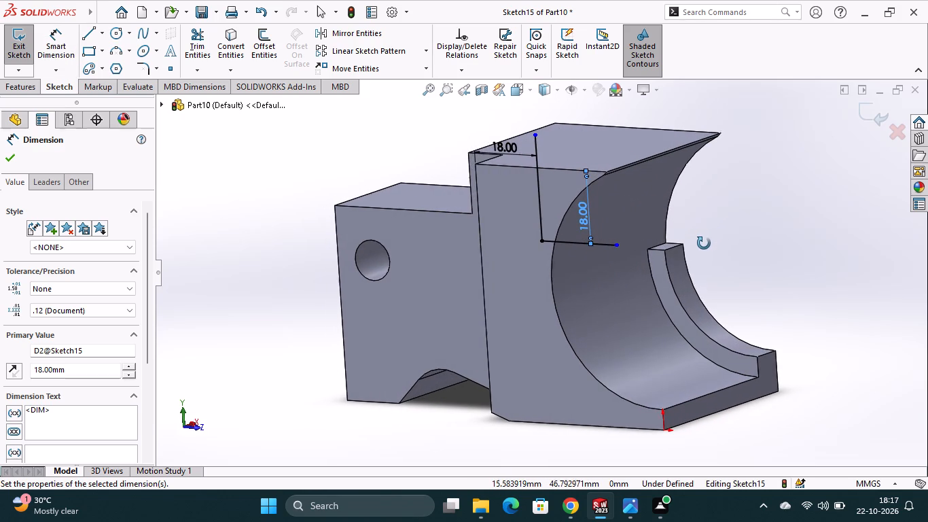
middle_click_drag(704, 243, 723, 245)
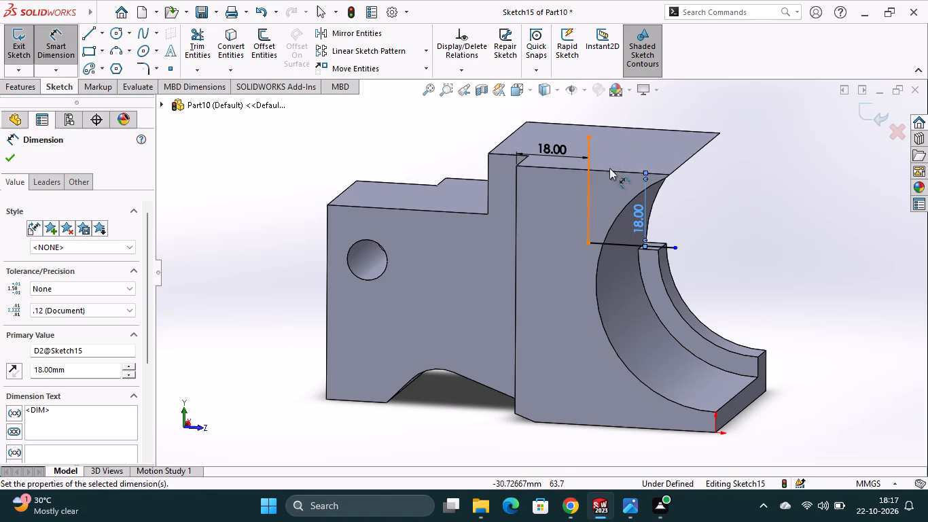
middle_click_drag(708, 237, 724, 220)
scroll(709, 237, "down", 1)
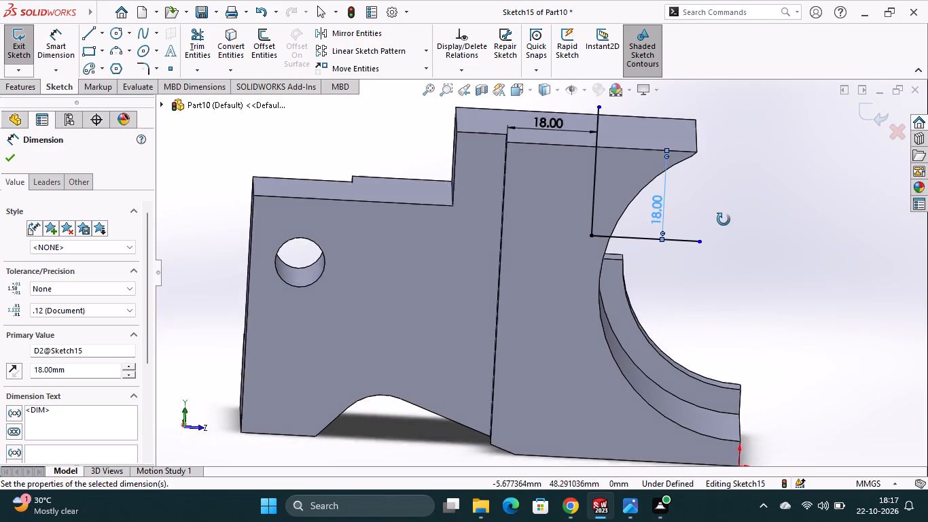
middle_click_drag(724, 220, 724, 211)
scroll(724, 211, "up", 1)
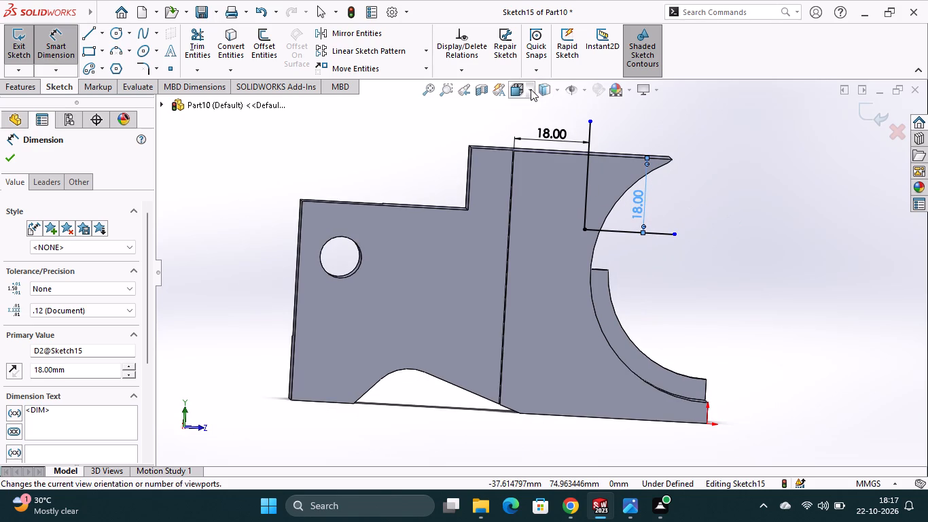
left_click(531, 89)
left_click(594, 167)
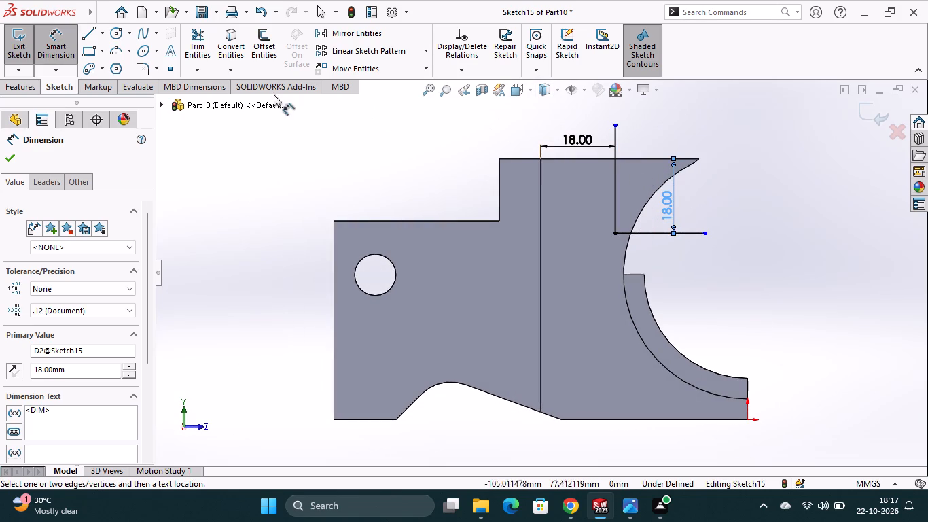
Convert the upper top edge into the sketch and trim away its part between the full-height edge and the sketched vertical line.
left_click(228, 41)
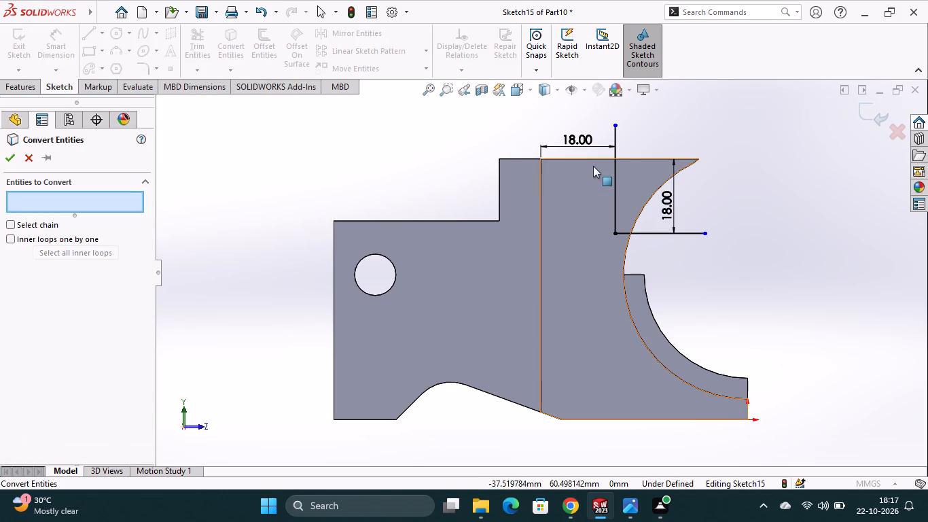
left_click(595, 160)
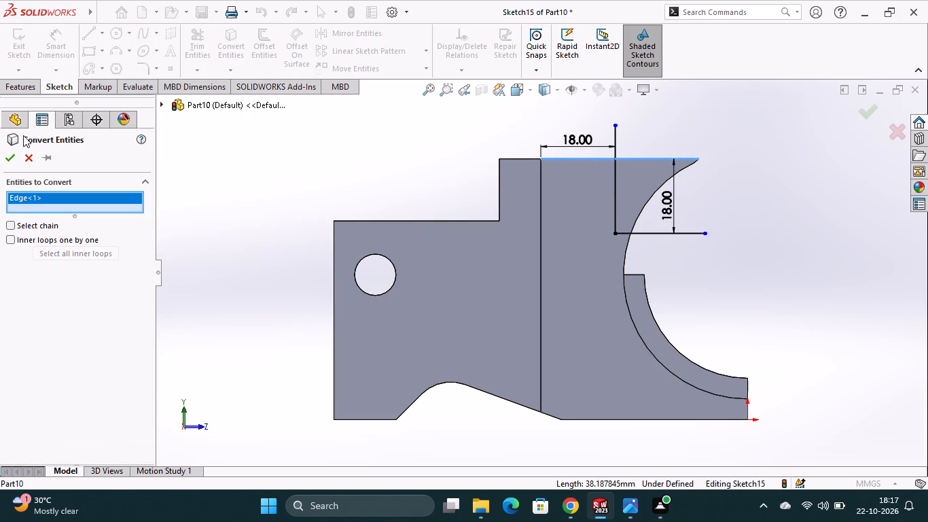
left_click(7, 150)
left_click(198, 45)
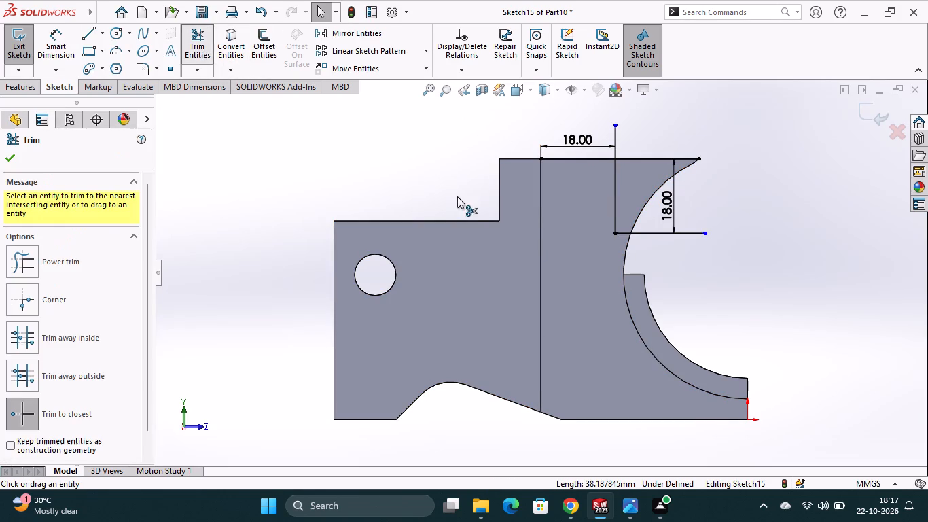
left_click(579, 162)
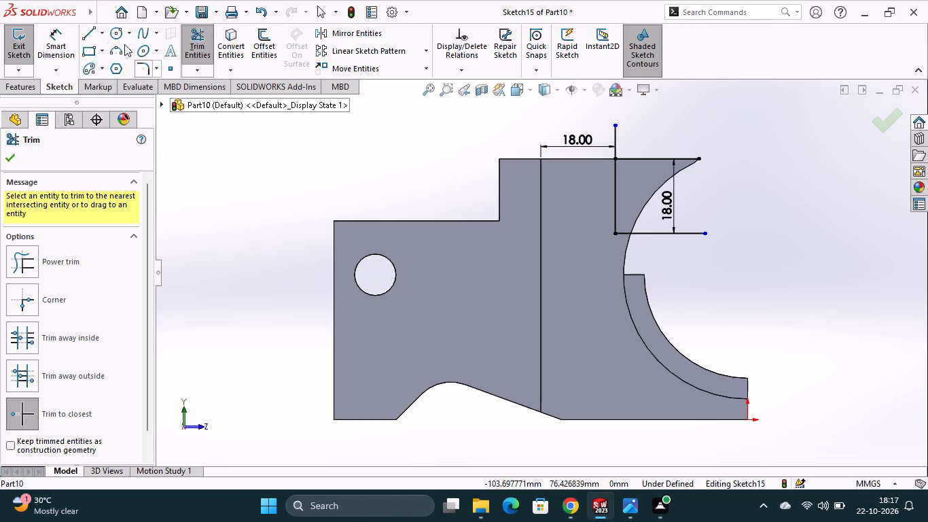
Draw an 18 mm vertical line from the converted top edge's outer endpoint down to the horizontal line, closing the profile.
left_click(83, 31)
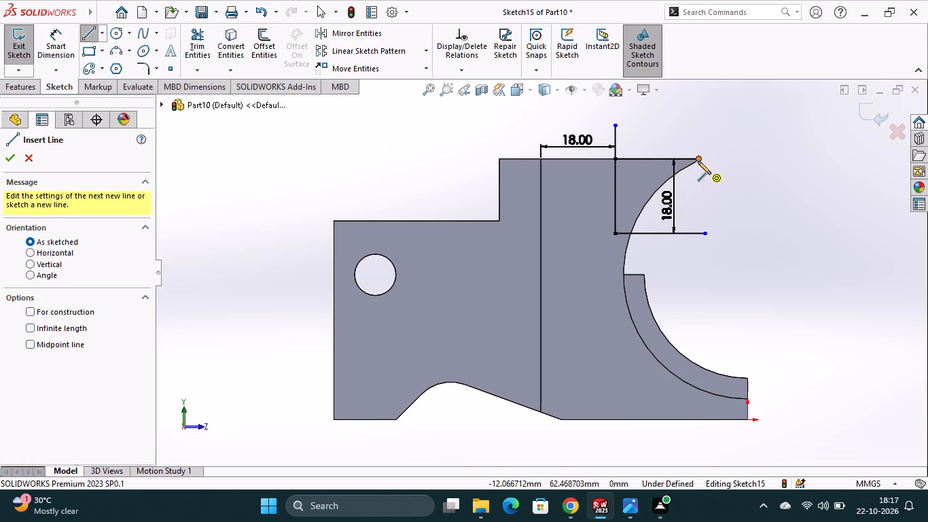
left_click(698, 160)
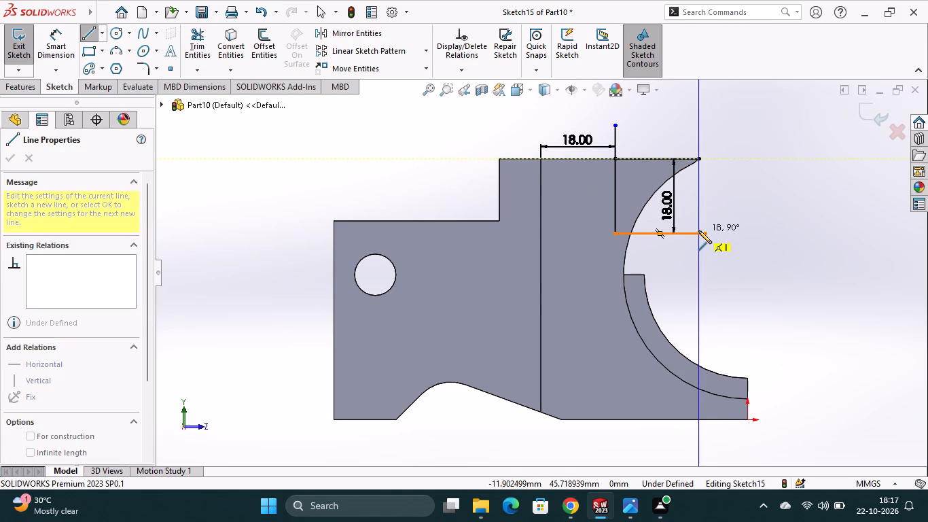
left_click(698, 234)
key("Escape")
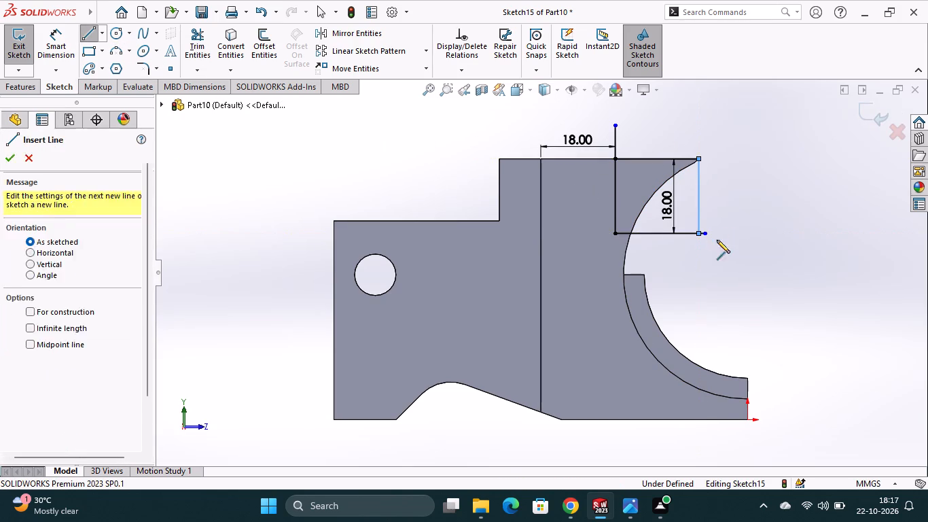
Trim the vertical line's overhang above the top edge and the horizontal line's overhang beyond the closing line.
left_click(203, 48)
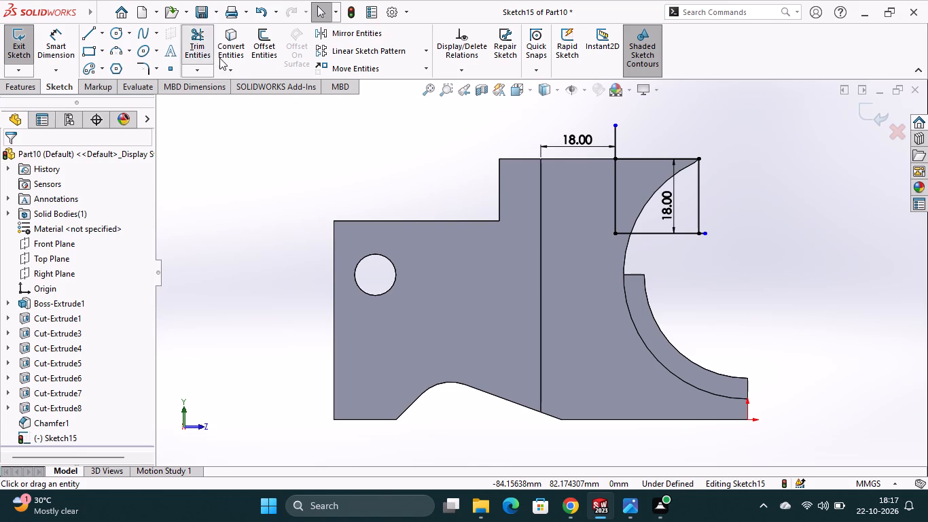
left_click(614, 136)
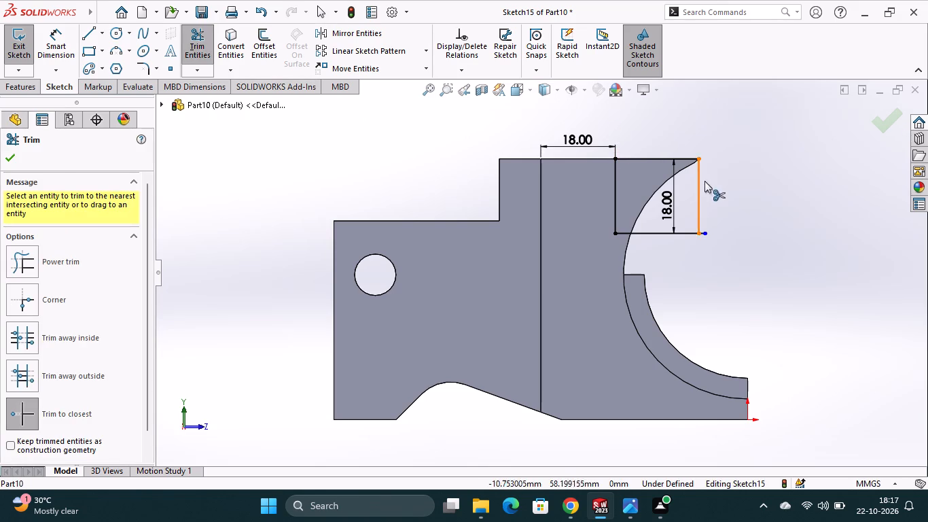
scroll(707, 186, "down", 3)
left_click(672, 282)
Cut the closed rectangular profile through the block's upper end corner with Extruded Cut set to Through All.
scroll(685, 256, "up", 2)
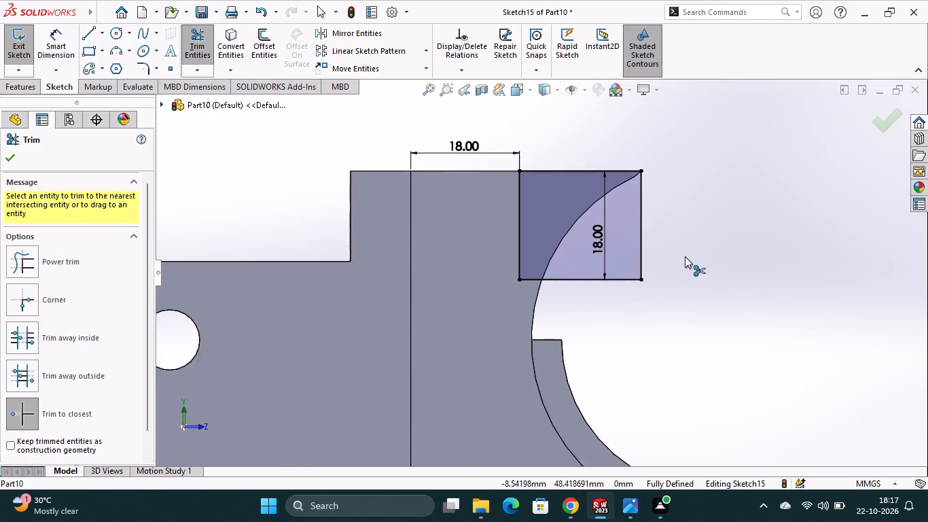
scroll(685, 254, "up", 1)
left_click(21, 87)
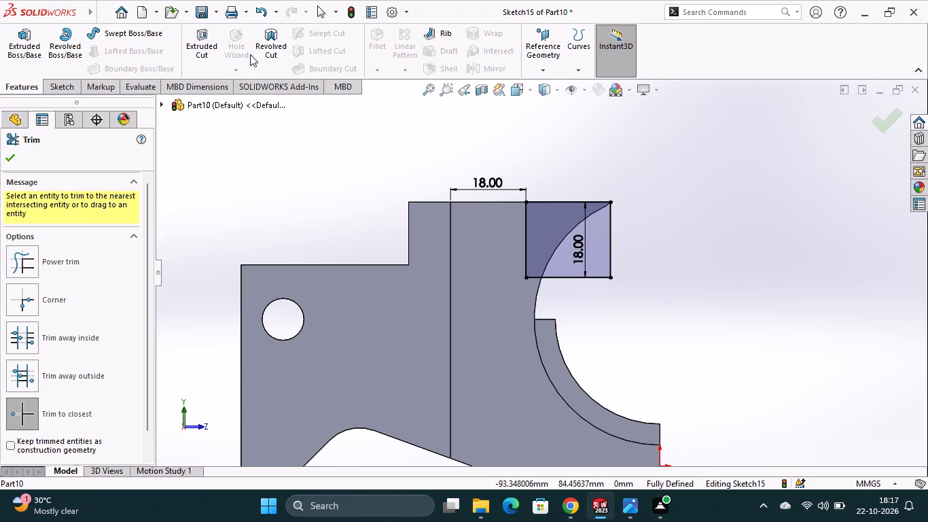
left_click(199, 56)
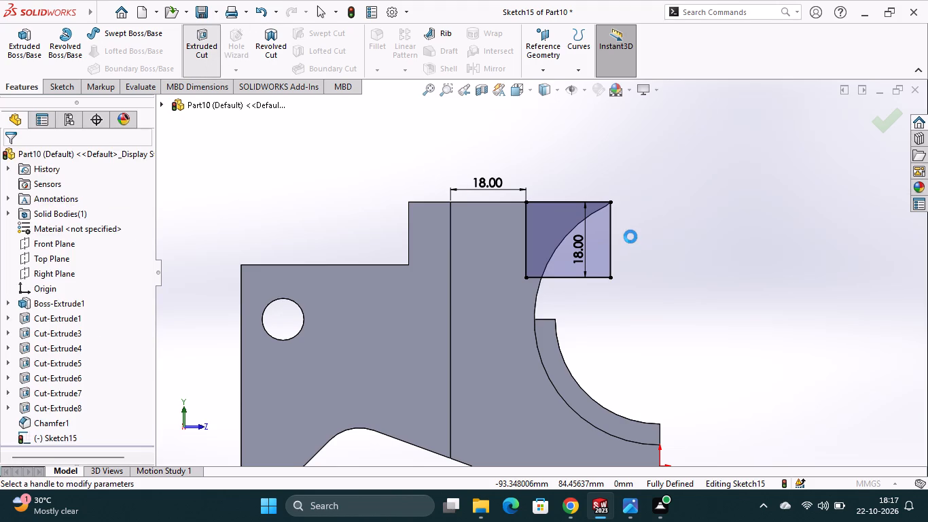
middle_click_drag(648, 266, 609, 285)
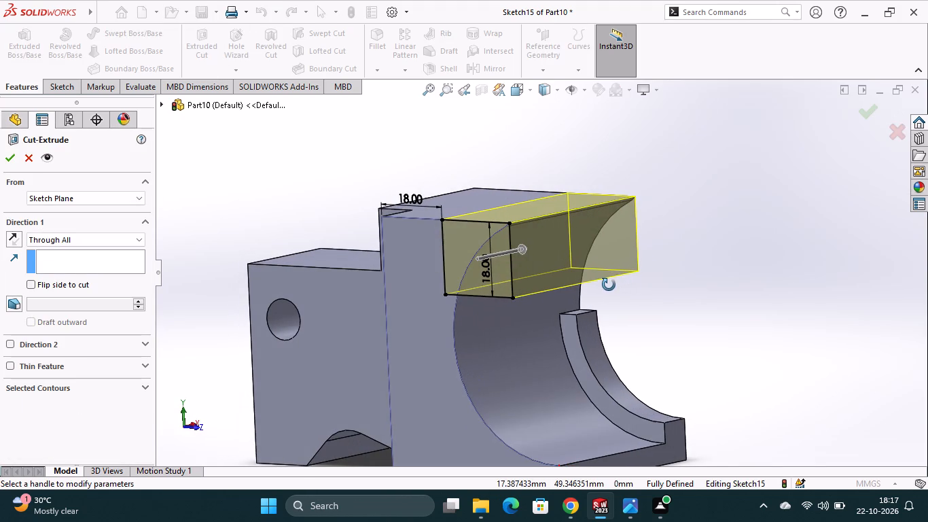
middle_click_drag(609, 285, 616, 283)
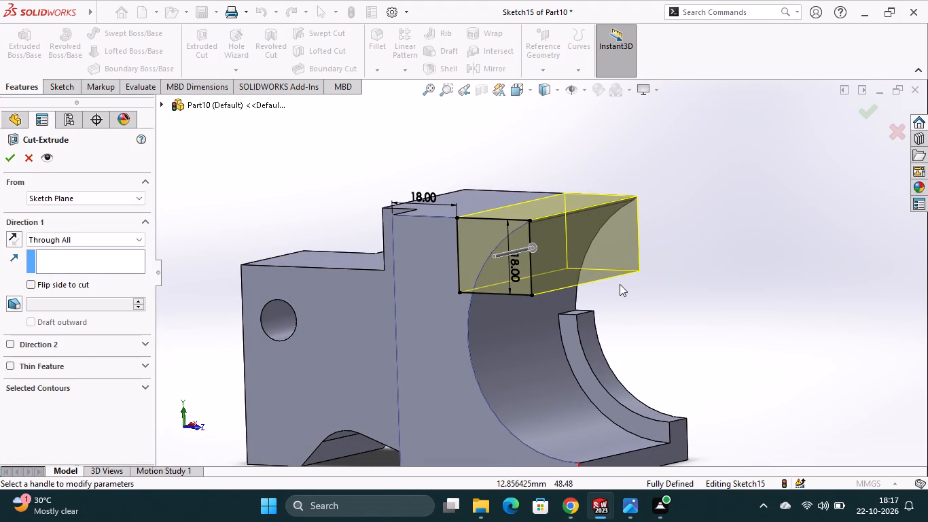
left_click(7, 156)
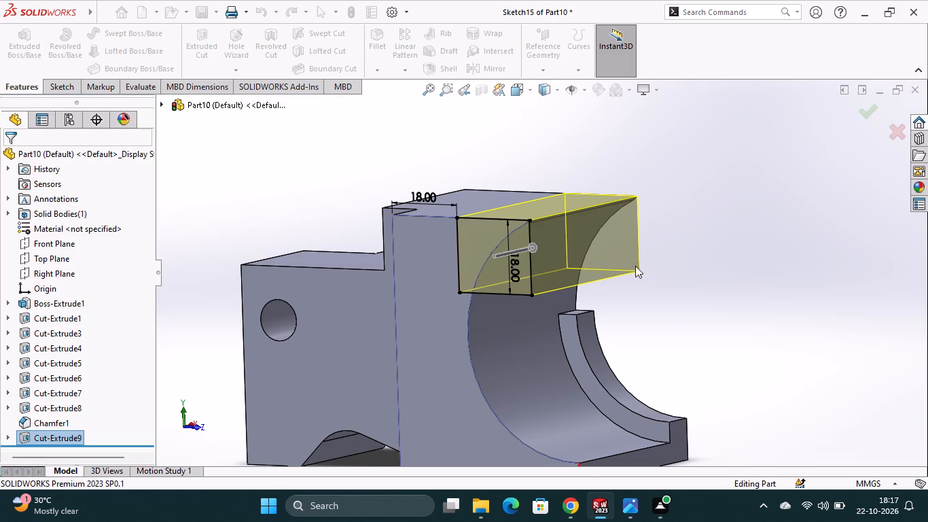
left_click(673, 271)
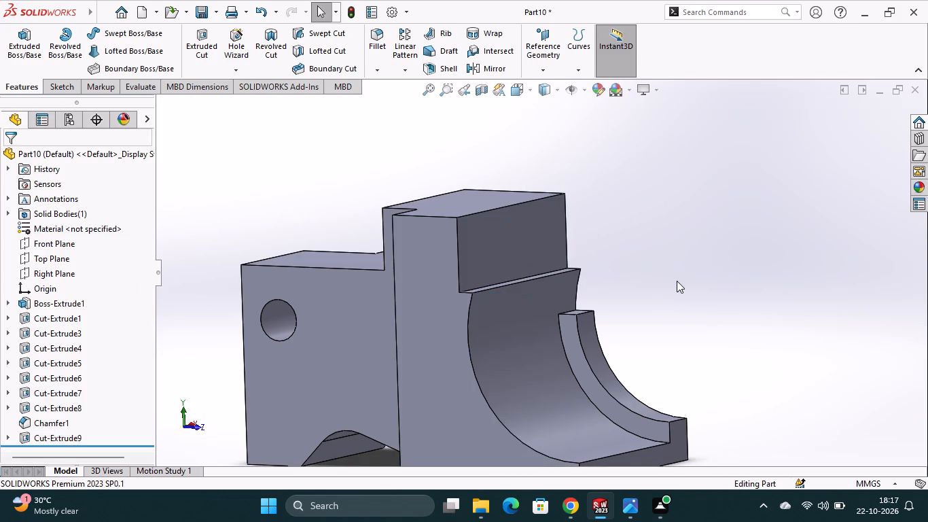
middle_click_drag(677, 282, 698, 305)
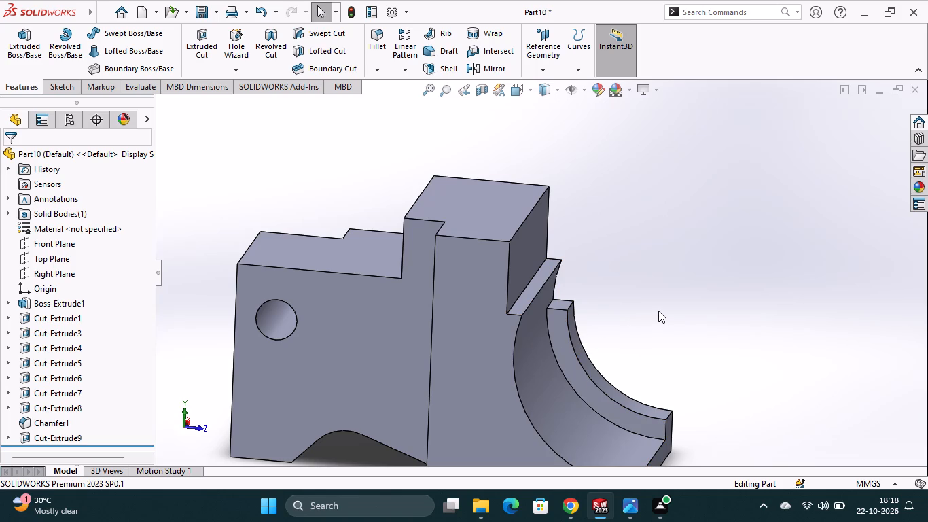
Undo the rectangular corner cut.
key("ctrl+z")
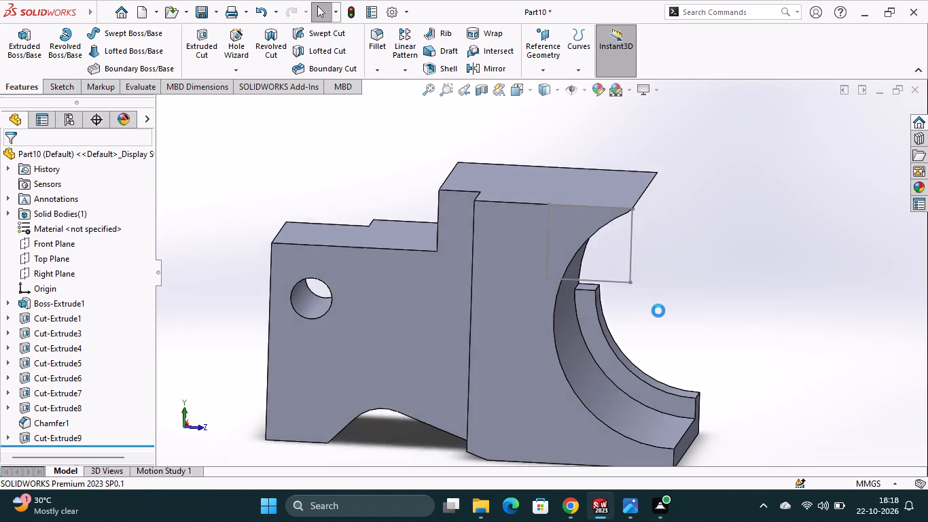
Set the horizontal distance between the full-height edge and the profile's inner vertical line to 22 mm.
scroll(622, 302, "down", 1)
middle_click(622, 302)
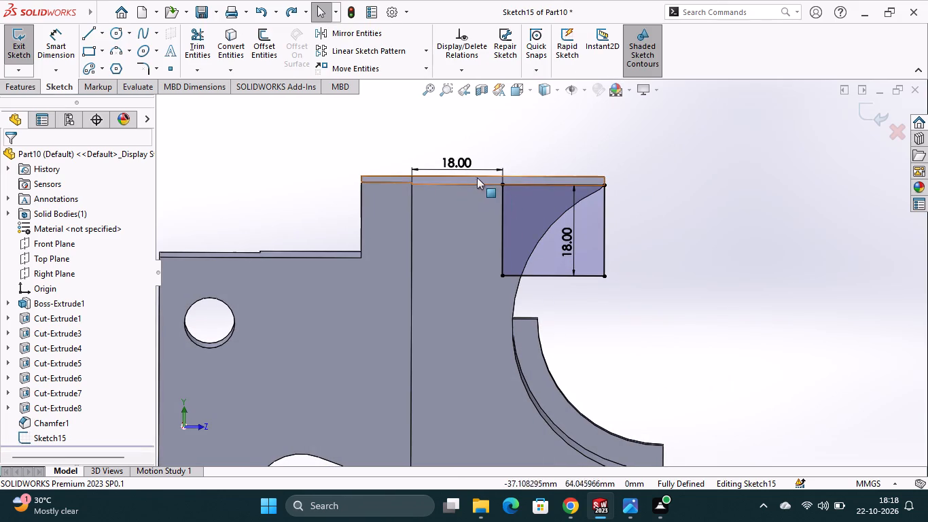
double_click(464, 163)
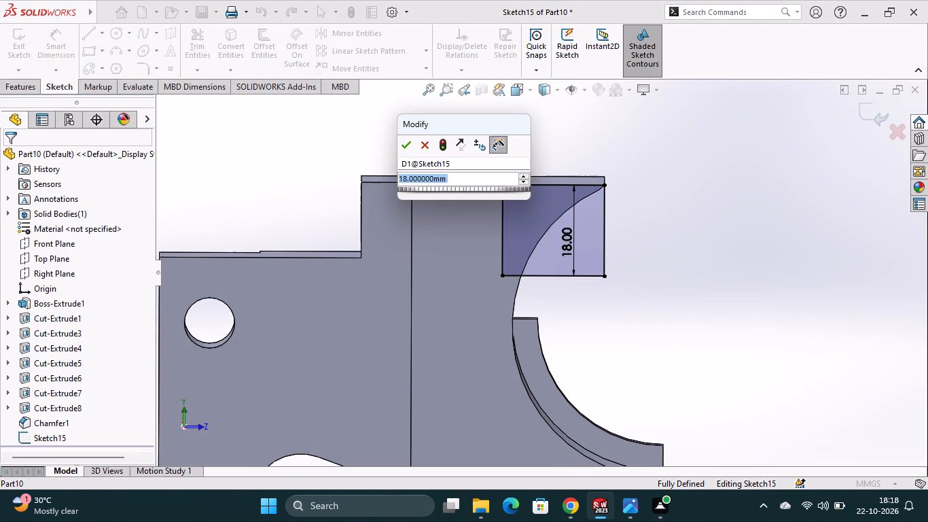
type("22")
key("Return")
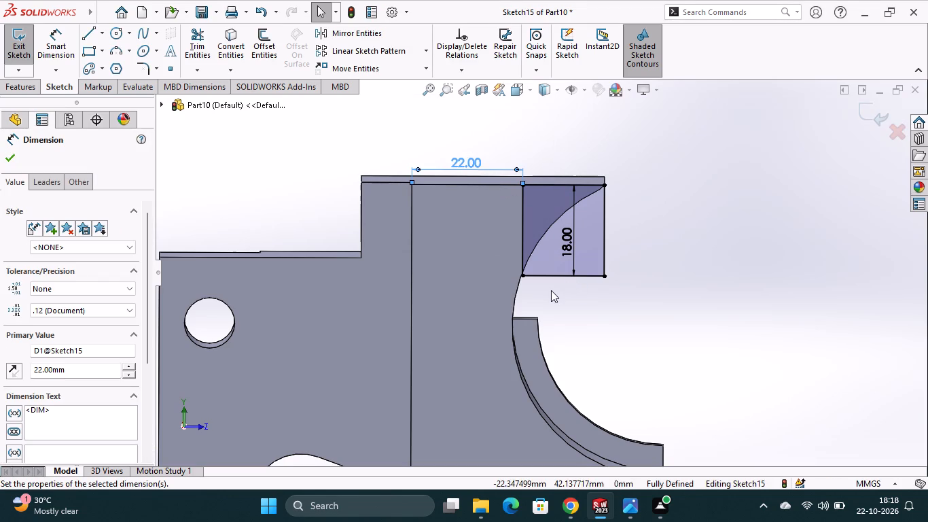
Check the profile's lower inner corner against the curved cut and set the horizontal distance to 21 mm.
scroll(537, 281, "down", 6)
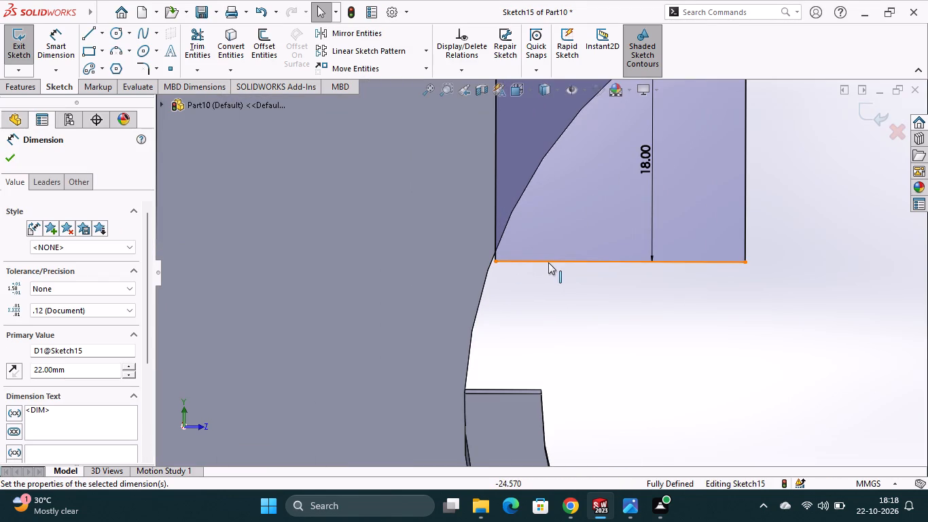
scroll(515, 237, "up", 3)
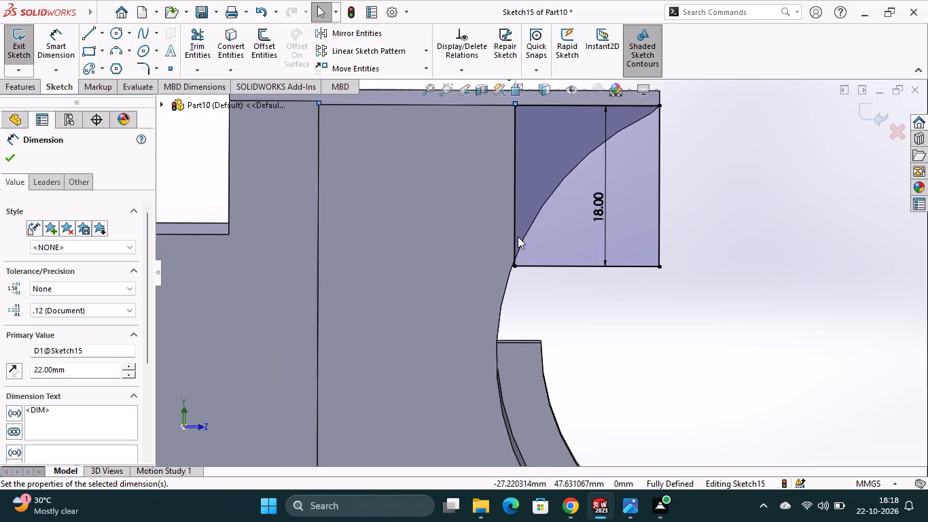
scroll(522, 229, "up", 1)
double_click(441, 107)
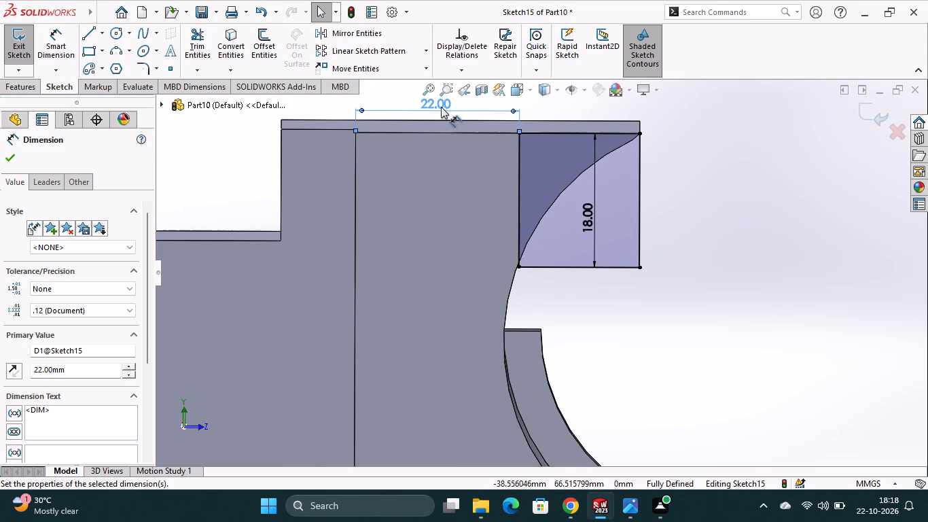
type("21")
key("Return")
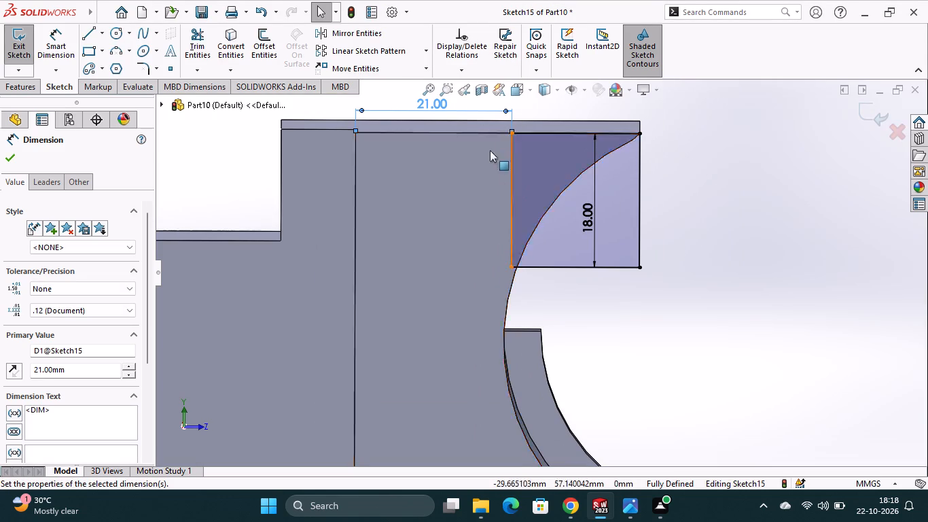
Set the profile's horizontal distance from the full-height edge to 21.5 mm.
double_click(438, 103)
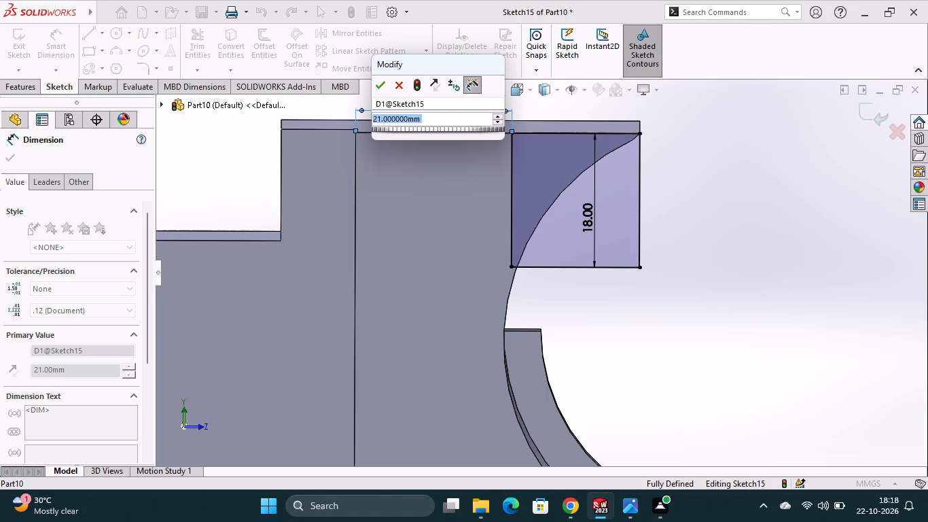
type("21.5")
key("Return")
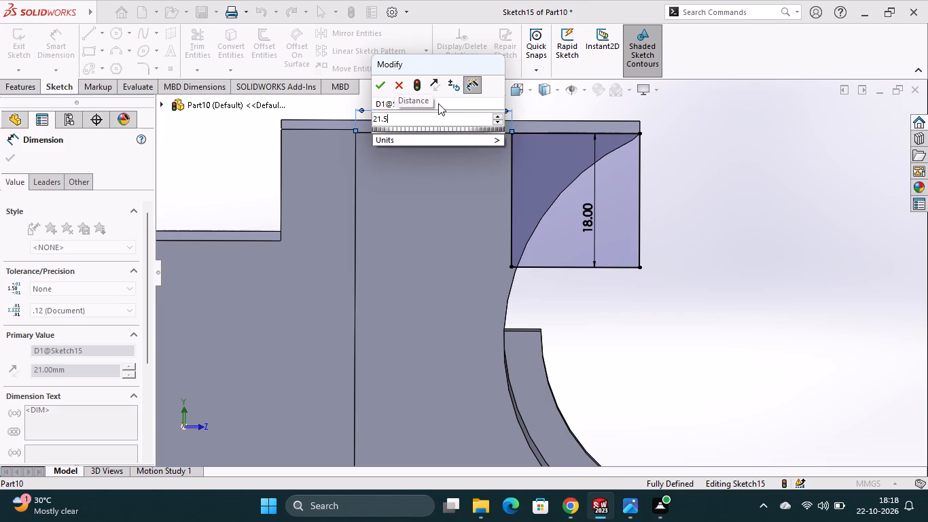
Check the profile's lower inner corner against the curved edge and set the horizontal distance to 21.75 mm.
scroll(492, 271, "down", 6)
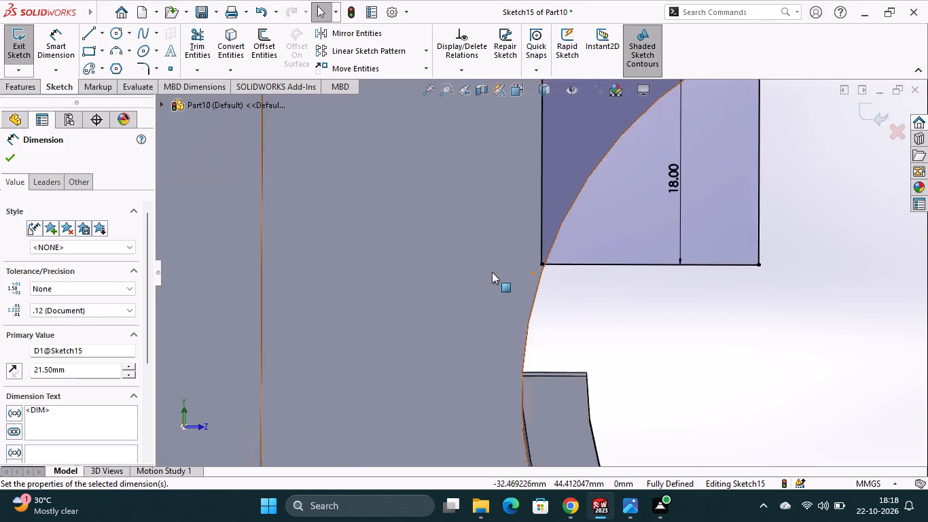
scroll(599, 259, "down", 3)
scroll(582, 269, "up", 10)
scroll(540, 251, "down", 6)
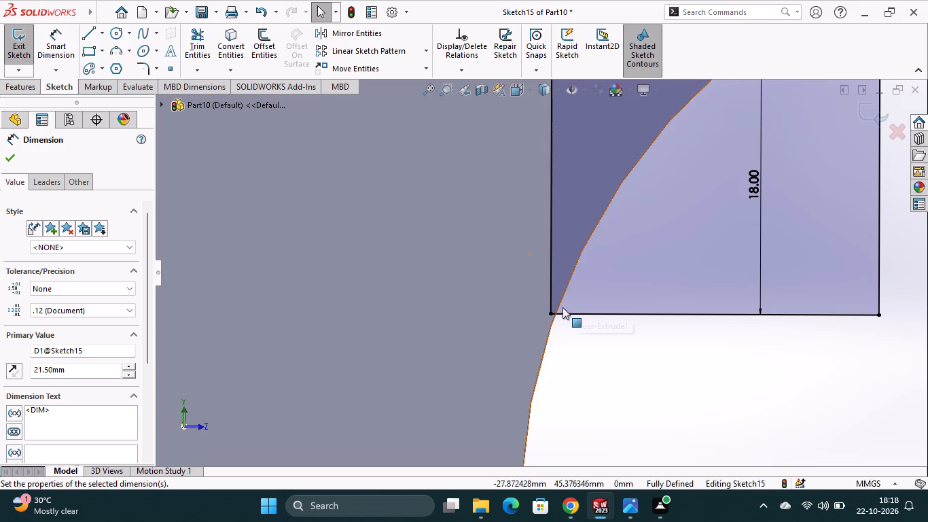
scroll(578, 315, "up", 8)
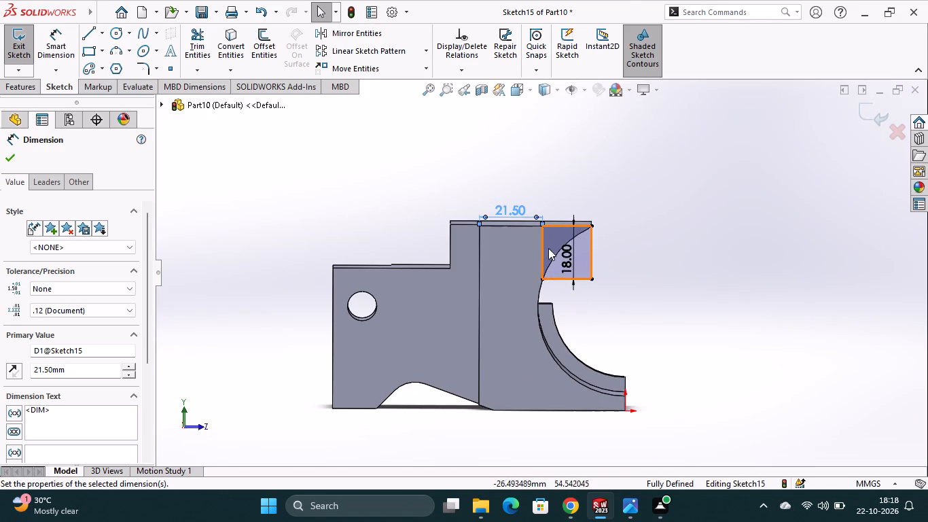
double_click(520, 213)
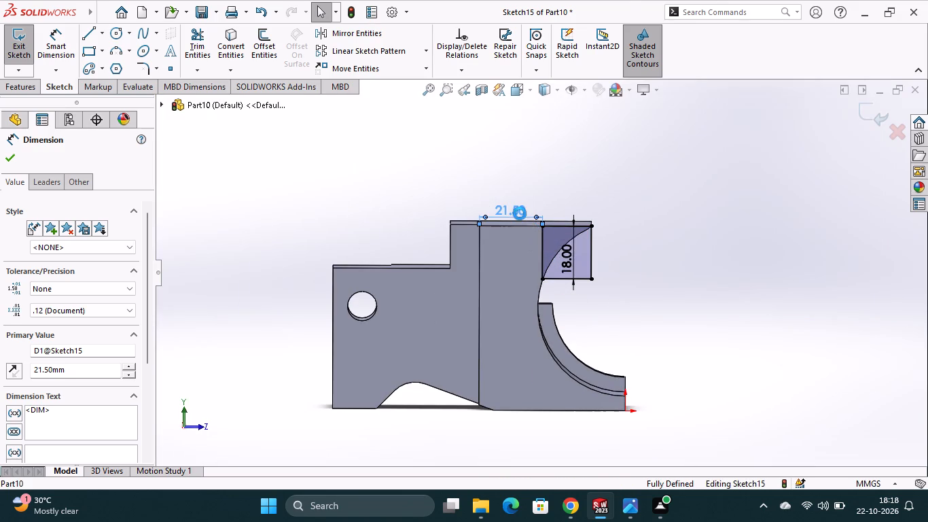
type("21")
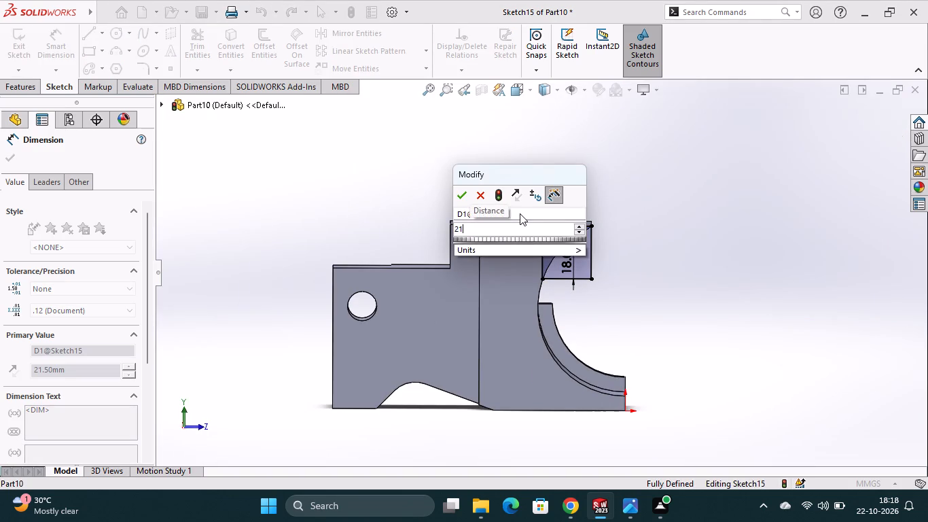
key("period")
type("75")
key("Return")
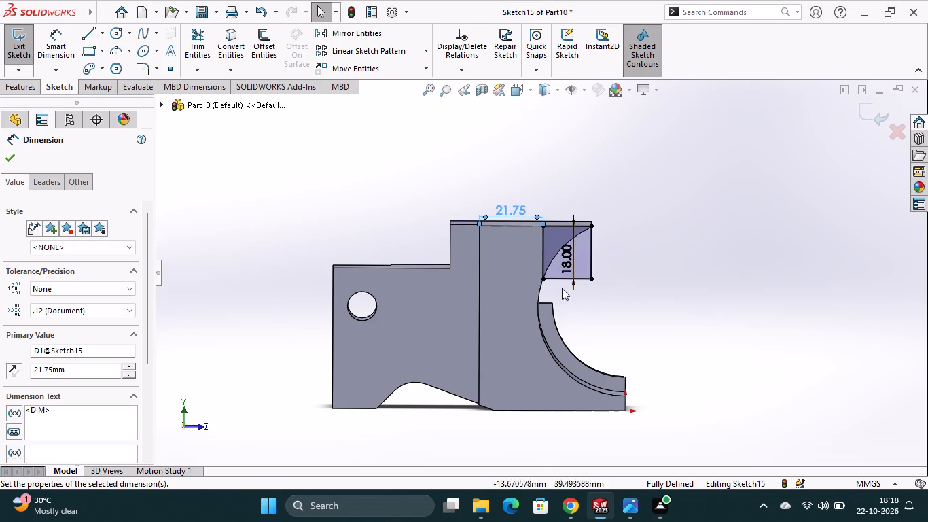
Examine closely how the profile's lower inner corner meets the edge of the large curved cut.
scroll(556, 281, "down", 14)
scroll(507, 302, "down", 7)
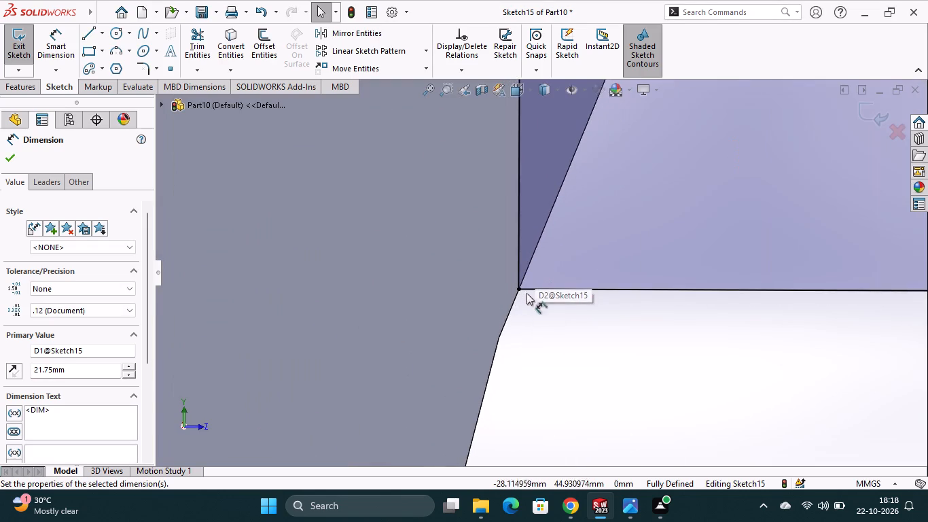
scroll(523, 290, "down", 18)
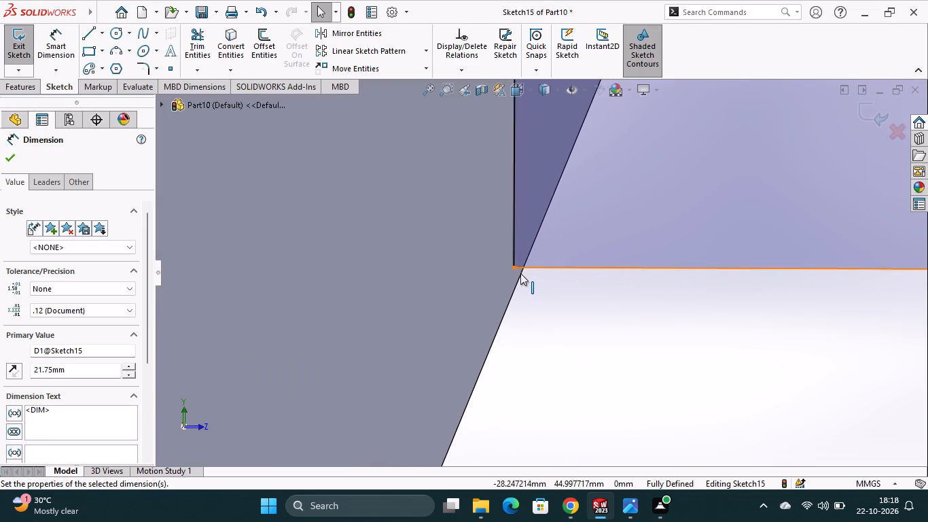
scroll(520, 273, "down", 2)
scroll(523, 273, "up", 20)
scroll(523, 273, "up", 5)
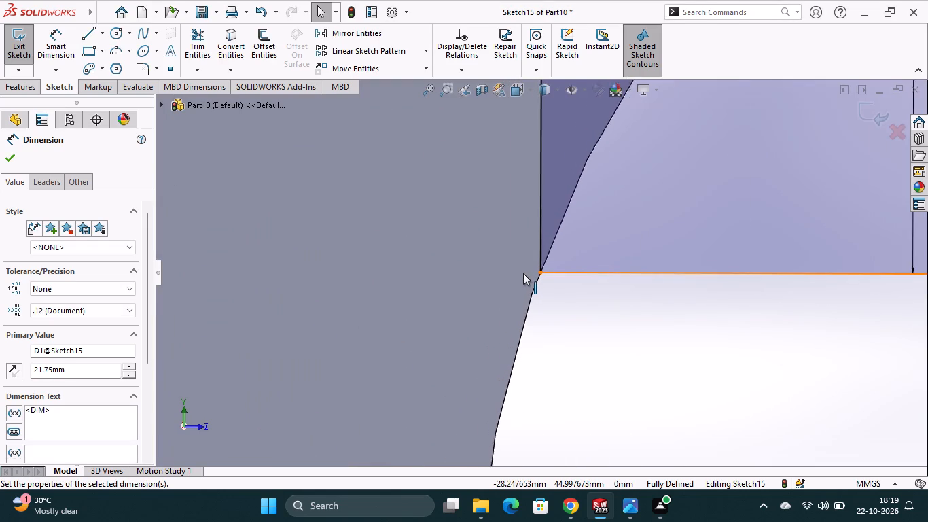
scroll(523, 273, "up", 10)
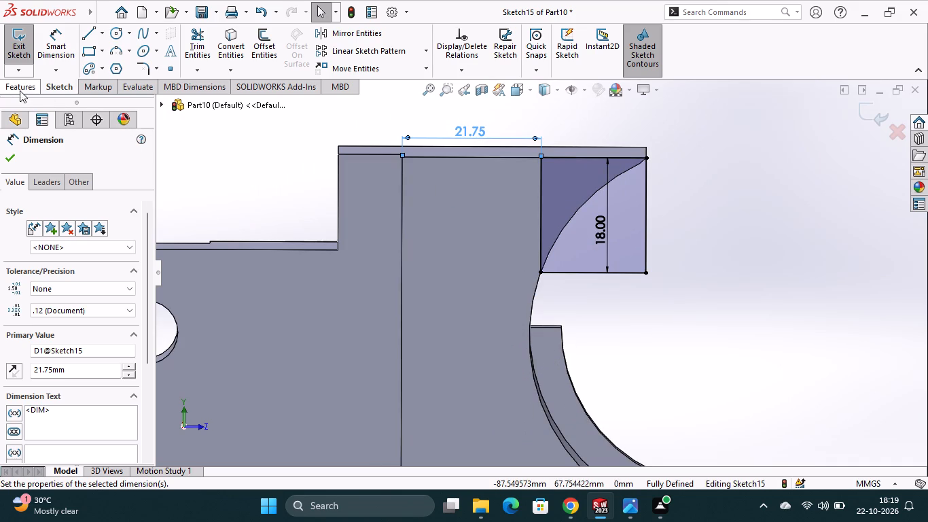
Cut the adjusted rectangular profile through the block's upper end corner with Extruded Cut set to Through All.
left_click(22, 88)
left_click(205, 58)
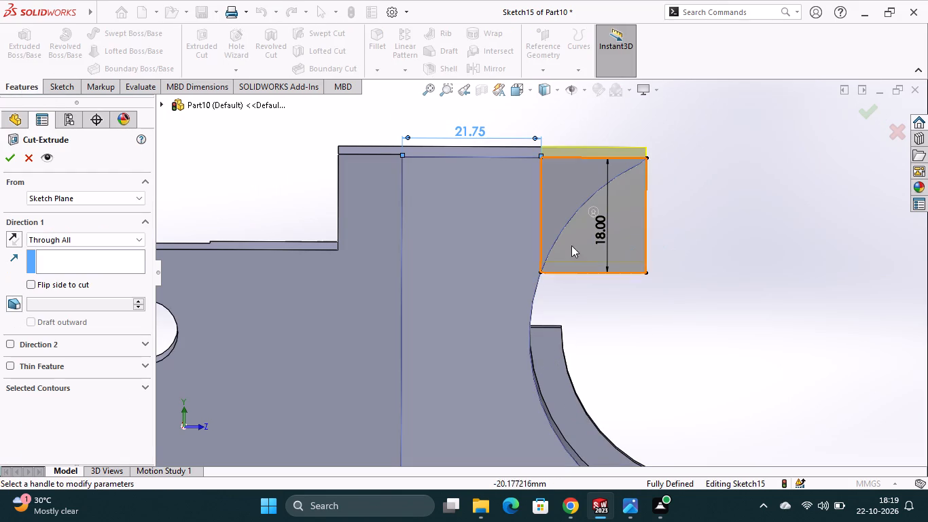
left_click(7, 161)
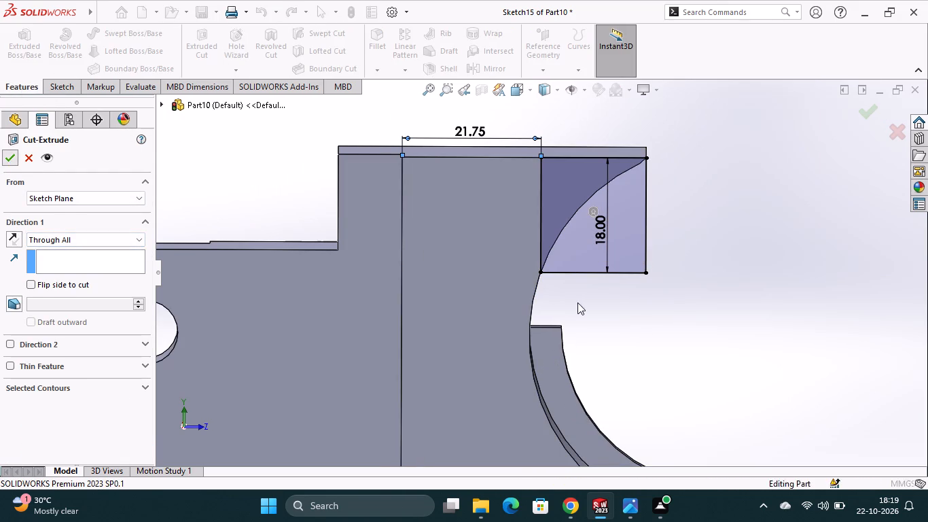
left_click(602, 305)
Start a new sketch on the vertical end face left by the rectangular corner cut.
middle_click_drag(675, 288, 643, 288)
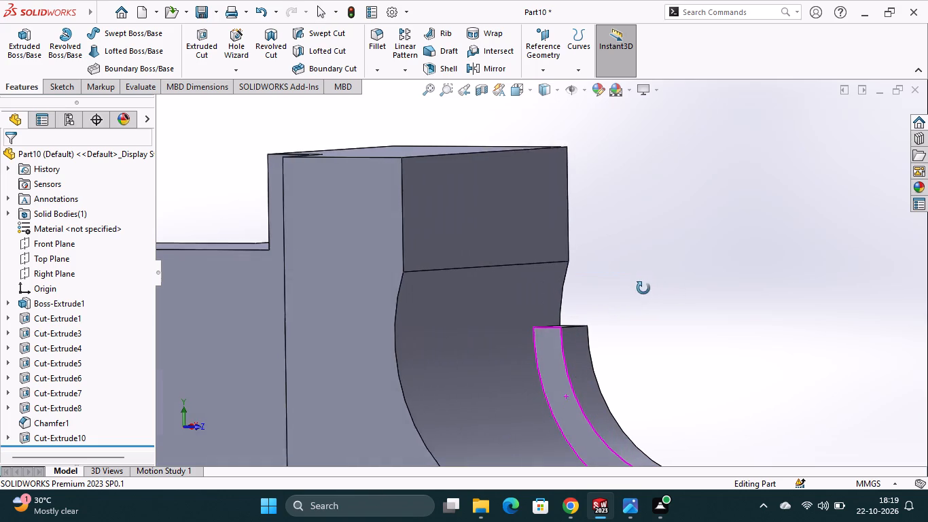
middle_click_drag(643, 288, 639, 289)
left_click(456, 231)
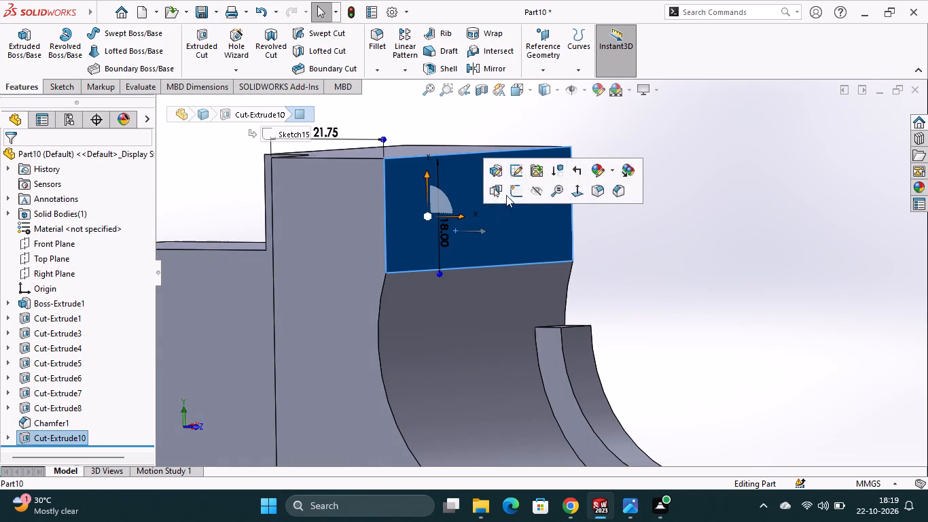
left_click(512, 191)
scroll(488, 189, "up", 2)
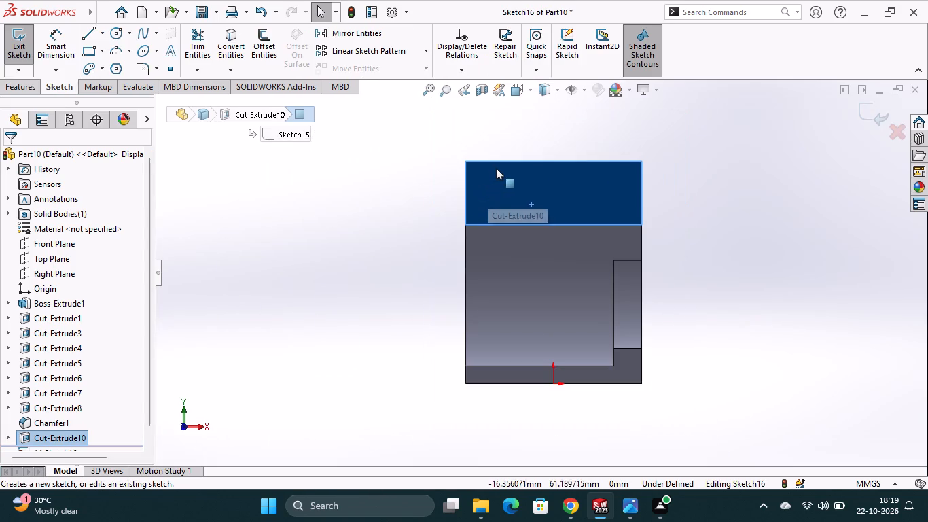
Sketch a closed triangle at the end face's upper outer corner, about 3 mm wide along the top edge and spanning the face's full height.
scroll(496, 168, "down", 4)
left_click(89, 35)
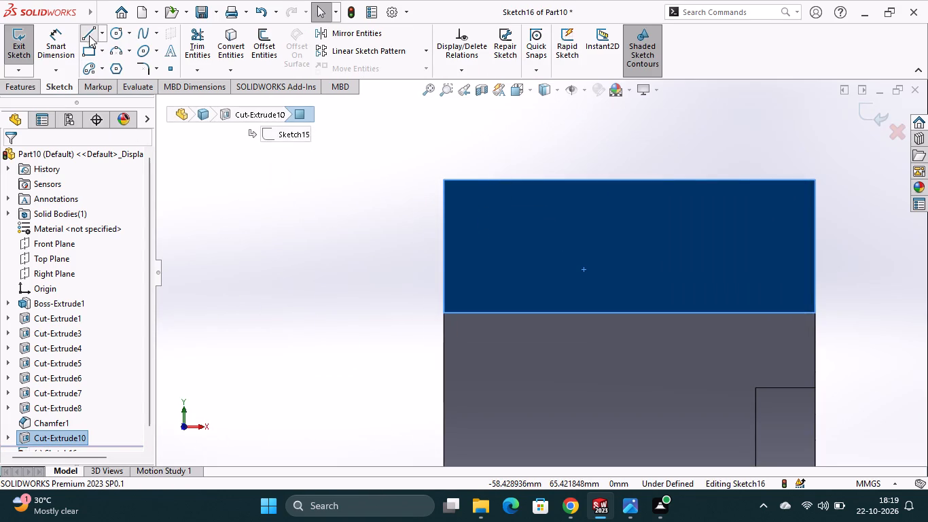
left_click(445, 313)
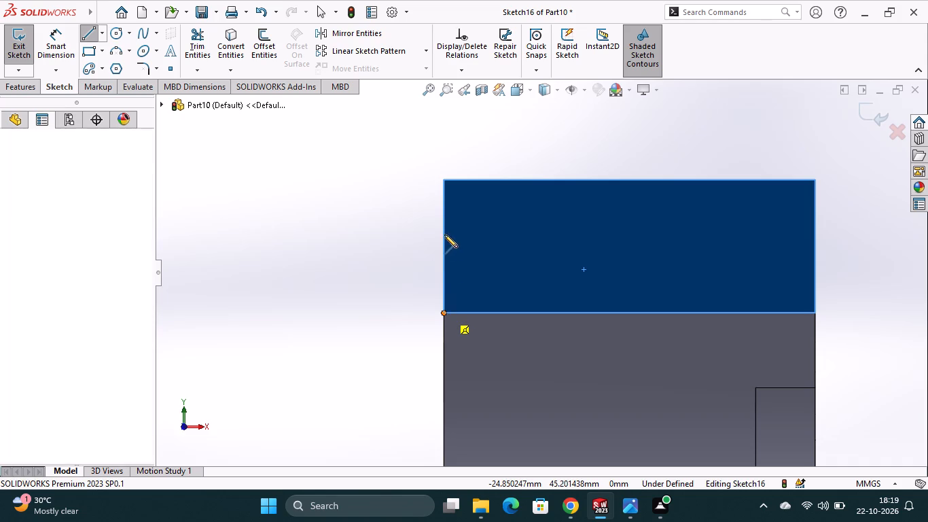
left_click(444, 179)
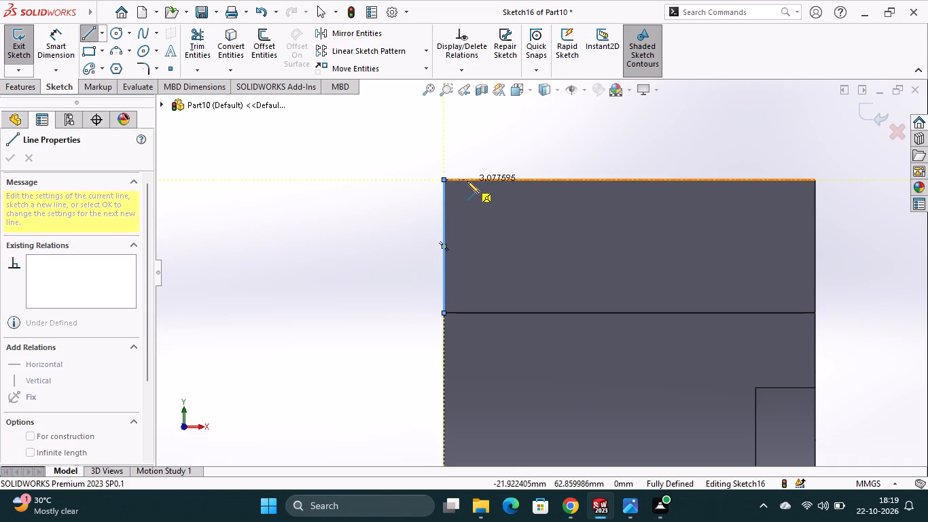
left_click(467, 181)
left_click(444, 315)
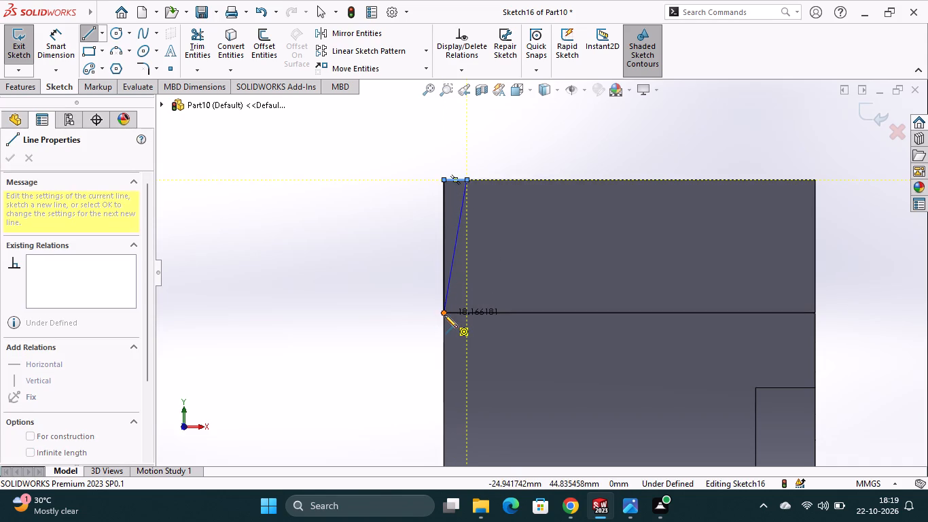
key("Escape")
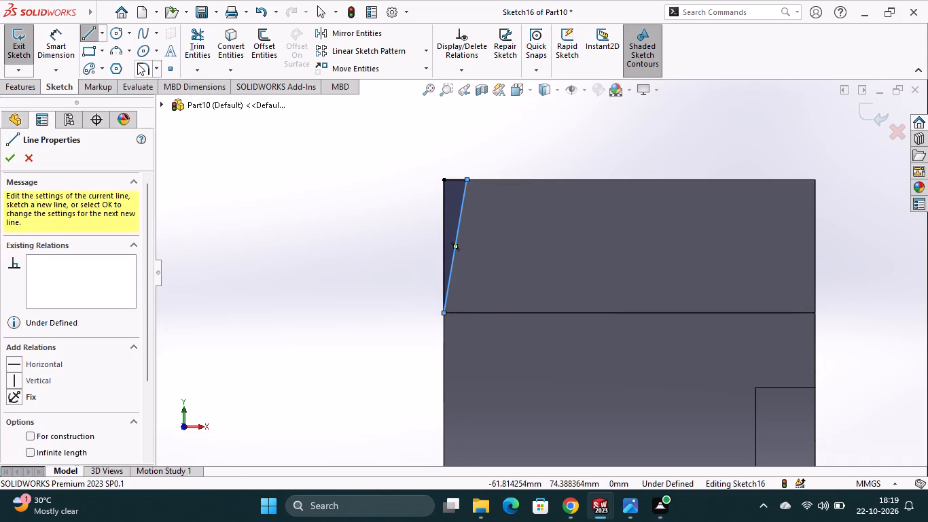
Dimension the angle between the triangle's vertical side and its slanted line as 20 degrees.
left_click(43, 37)
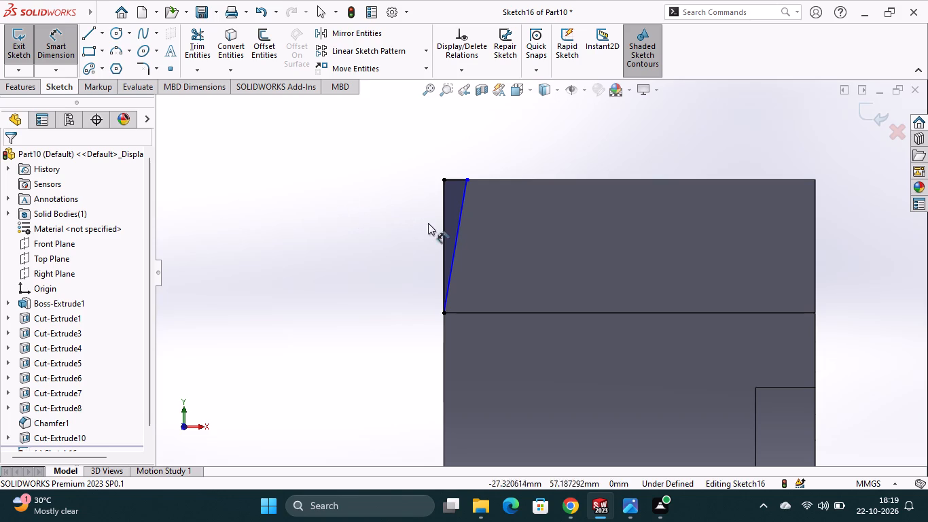
left_click(441, 222)
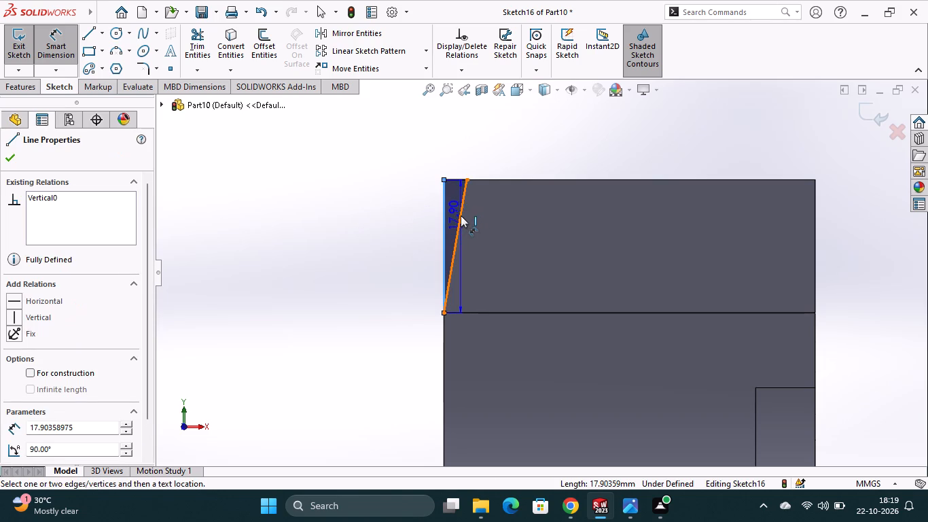
left_click(461, 215)
left_click(463, 167)
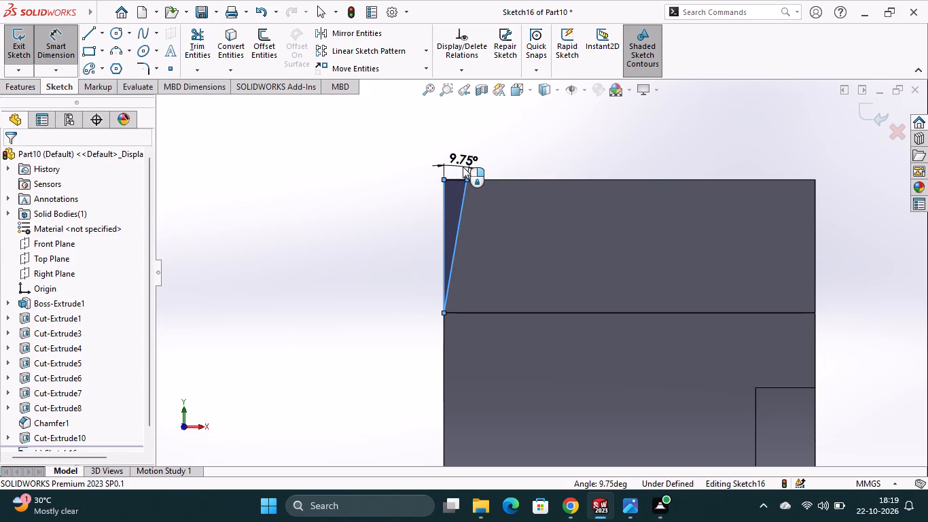
type("20")
key("Return")
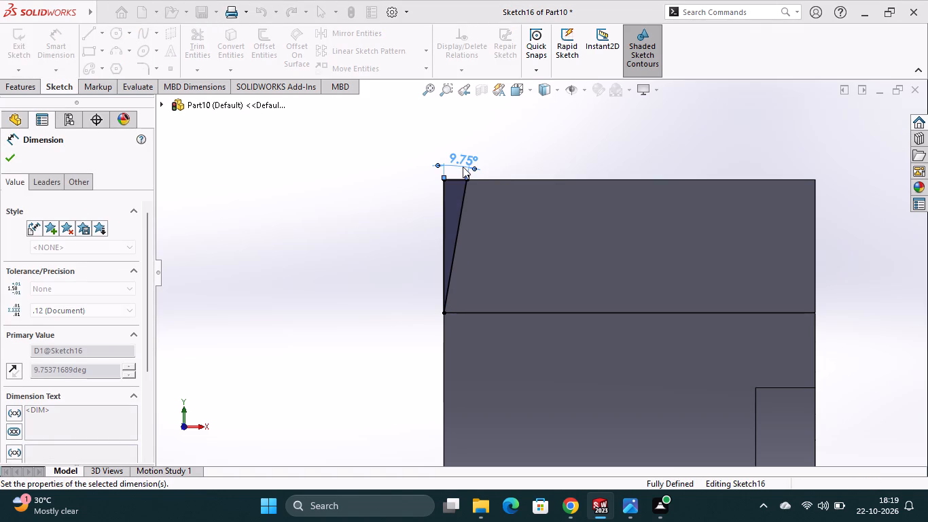
scroll(480, 254, "up", 1)
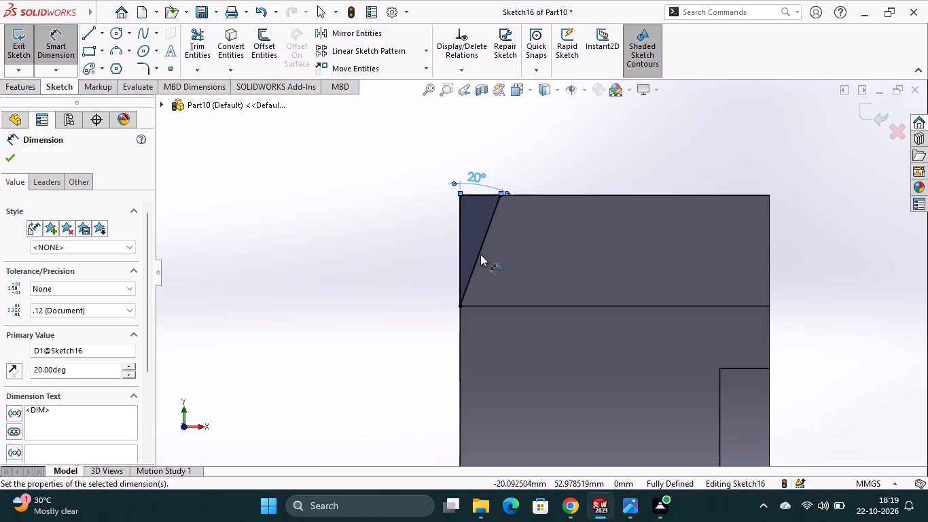
scroll(484, 264, "up", 1)
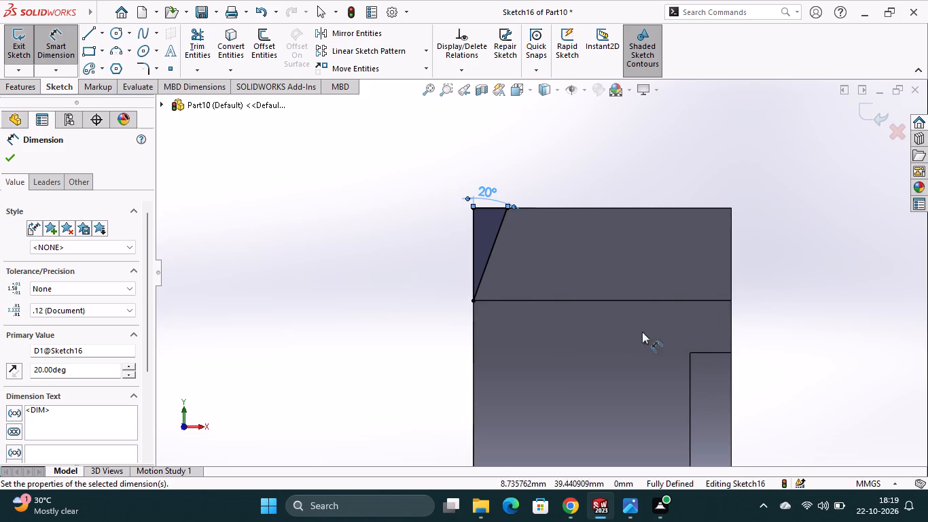
Dimension the triangle's vertical side and try to set its length to 18 mm.
left_click(64, 42)
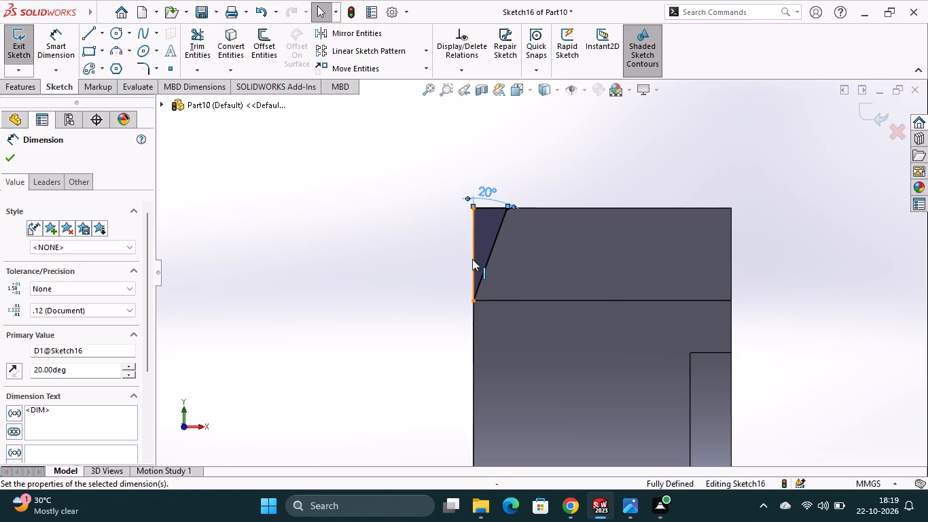
left_click(472, 259)
left_click(64, 36)
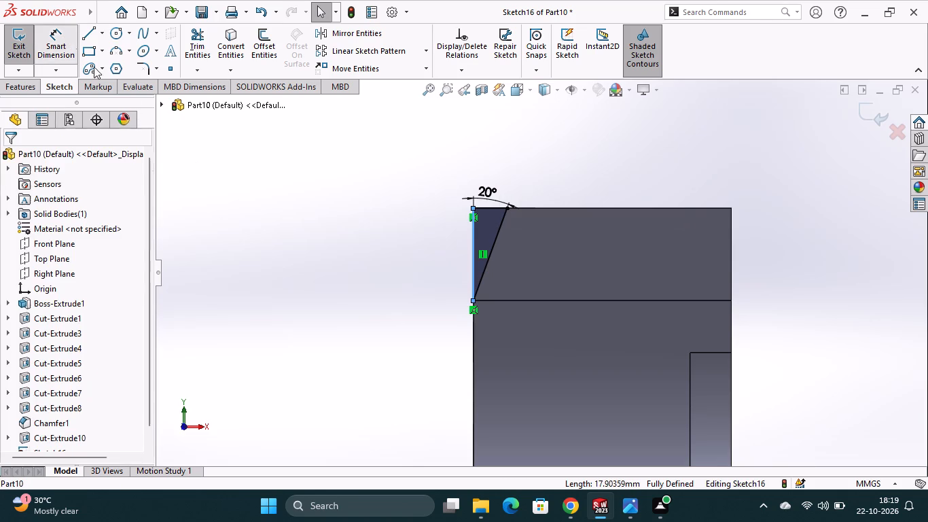
left_click(474, 264)
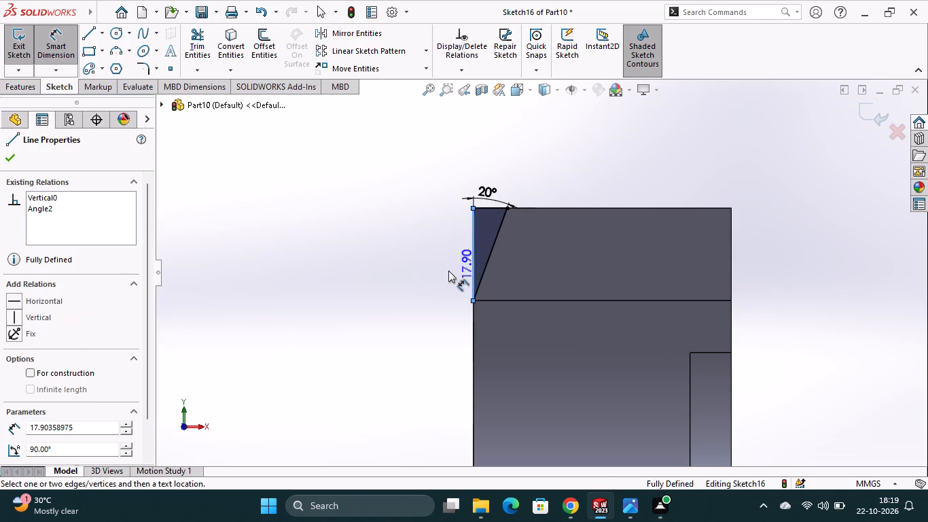
left_click(444, 265)
type("18")
key("Return")
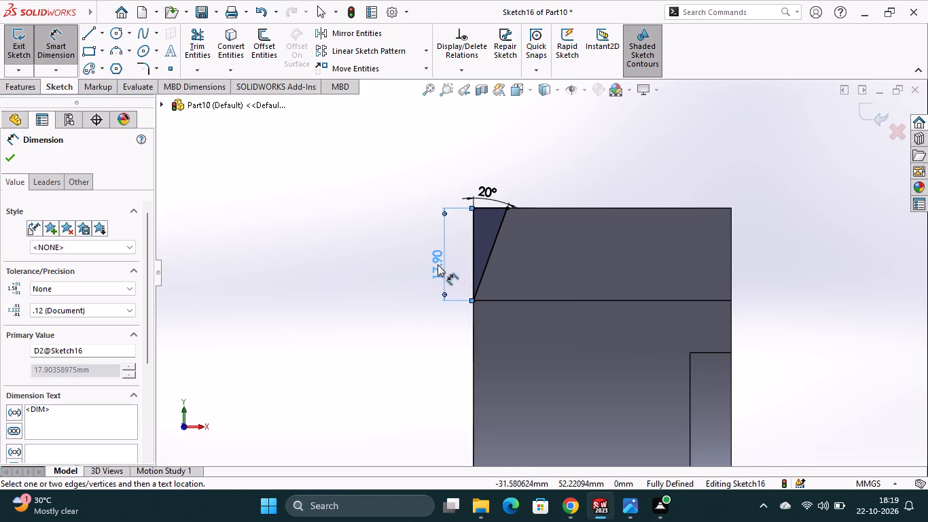
double_click(438, 264)
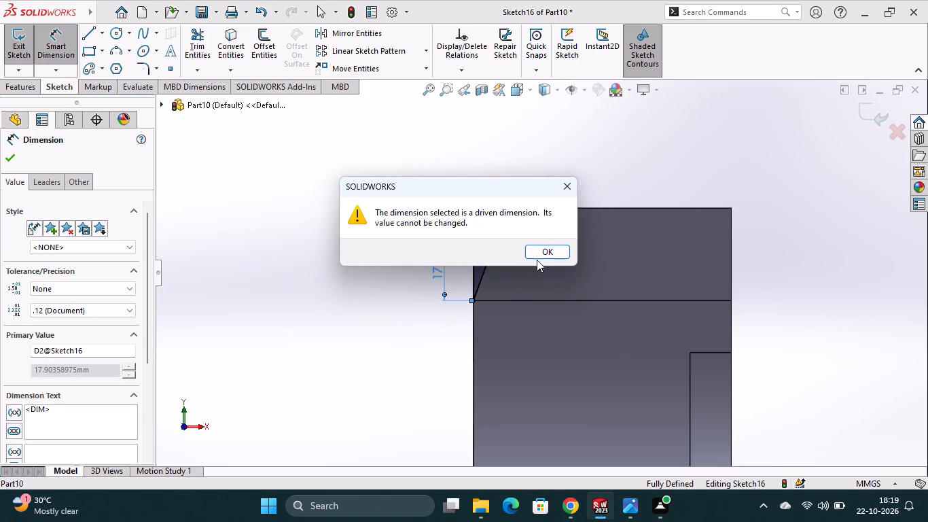
left_click(537, 256)
left_click(399, 377)
Cut the triangular profile through the block's upper portion with Extruded Cut set to Through All.
middle_click_drag(842, 368, 849, 370)
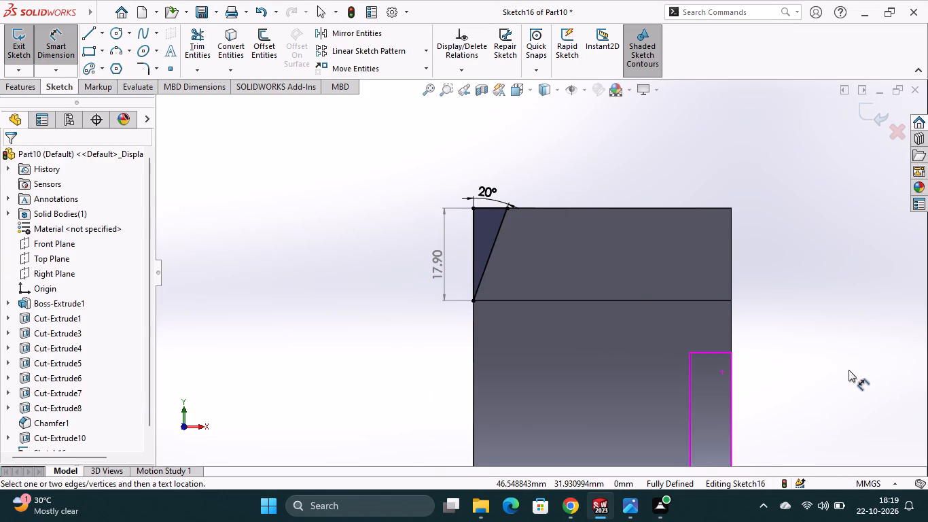
middle_click_drag(849, 370, 865, 375)
middle_click(835, 377)
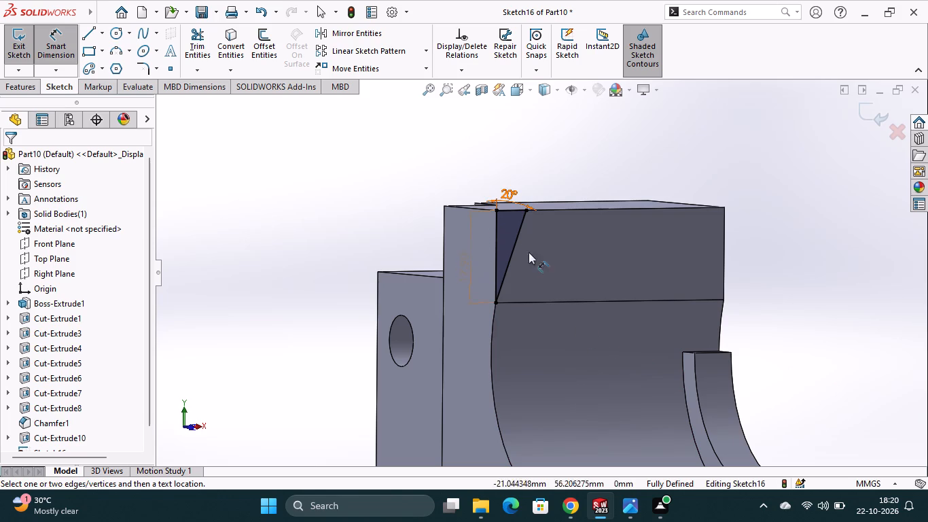
left_click(18, 90)
left_click(199, 73)
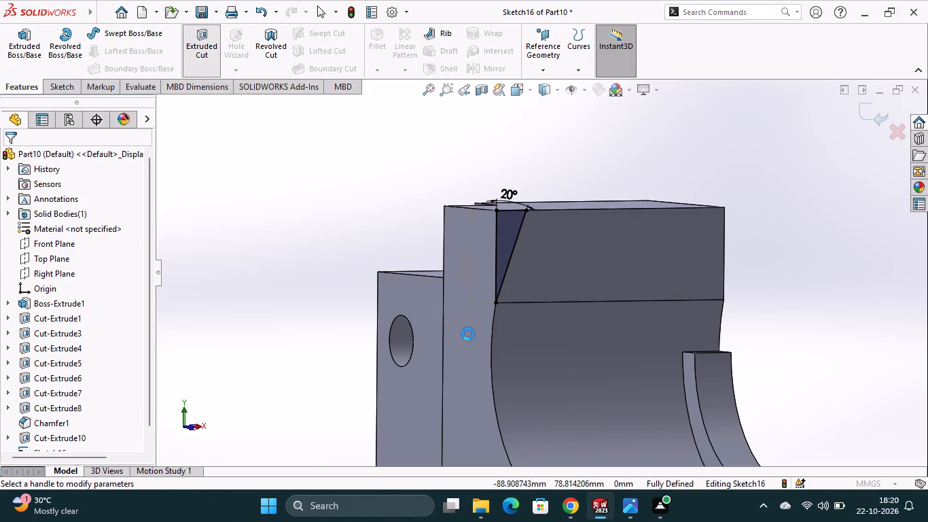
left_click(512, 237)
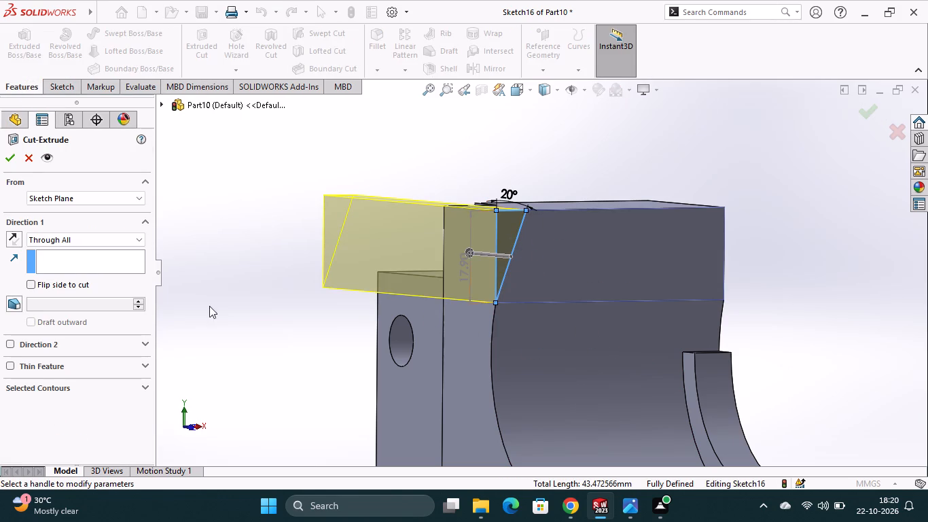
left_click(13, 162)
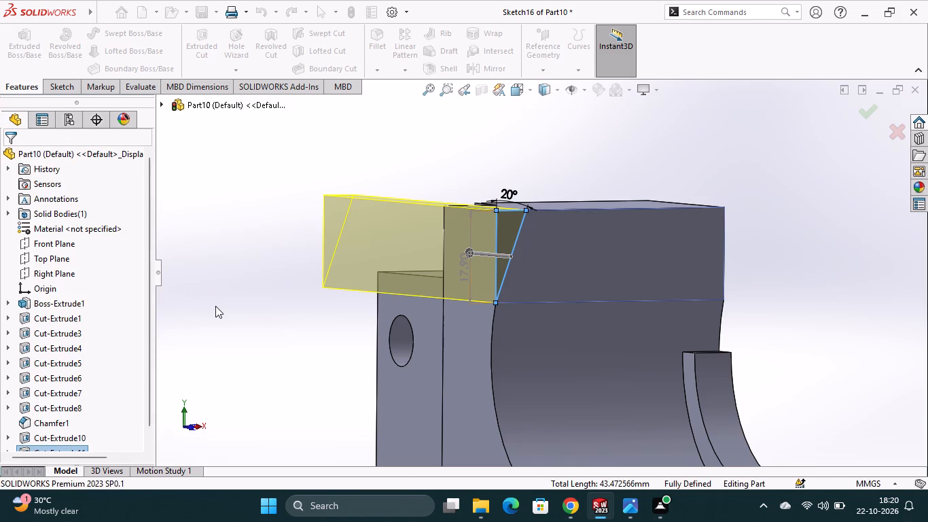
left_click(219, 306)
Start a new sketch on the block's large stepped side face, on the side with the hole and curved recess.
middle_click_drag(826, 314, 807, 326)
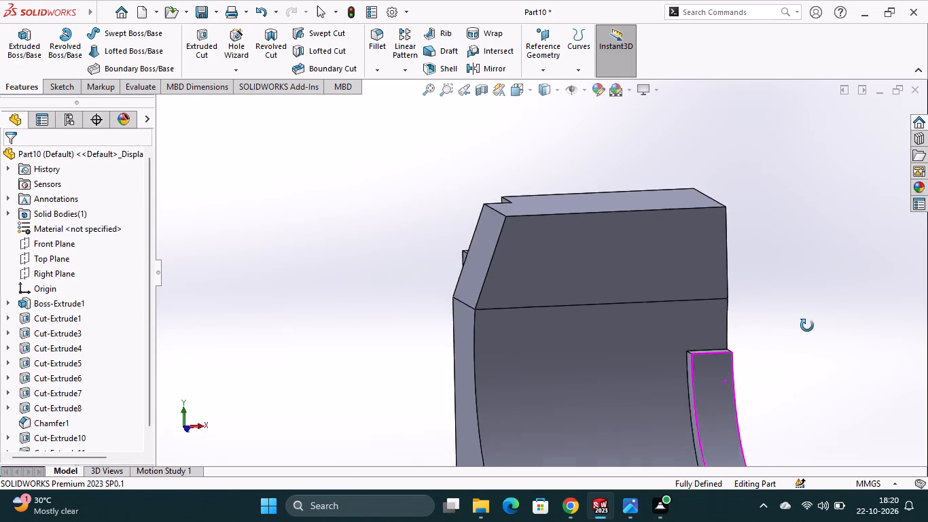
middle_click_drag(807, 326, 800, 323)
scroll(800, 323, "down", 1)
scroll(800, 323, "up", 3)
middle_click_drag(685, 367, 598, 347)
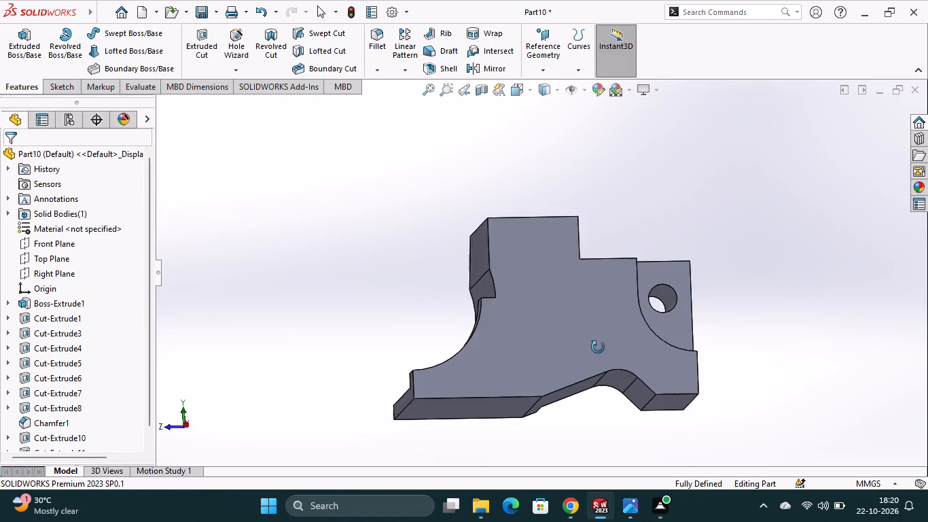
middle_click_drag(598, 347, 594, 347)
scroll(594, 347, "down", 1)
left_click(486, 341)
left_click(543, 303)
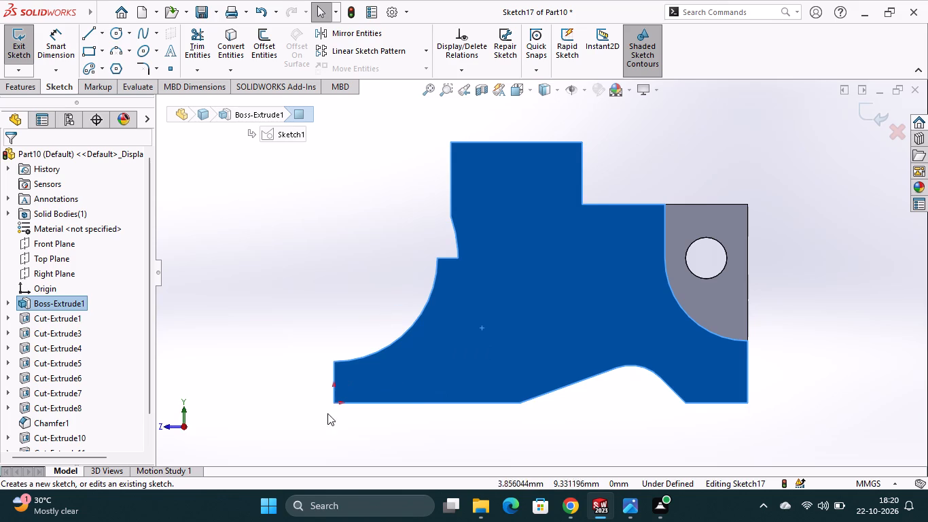
Sketch a vertical centerline about 36 mm long up from the origin and a horizontal centerline about 53 mm long from its upper end.
left_click(102, 35)
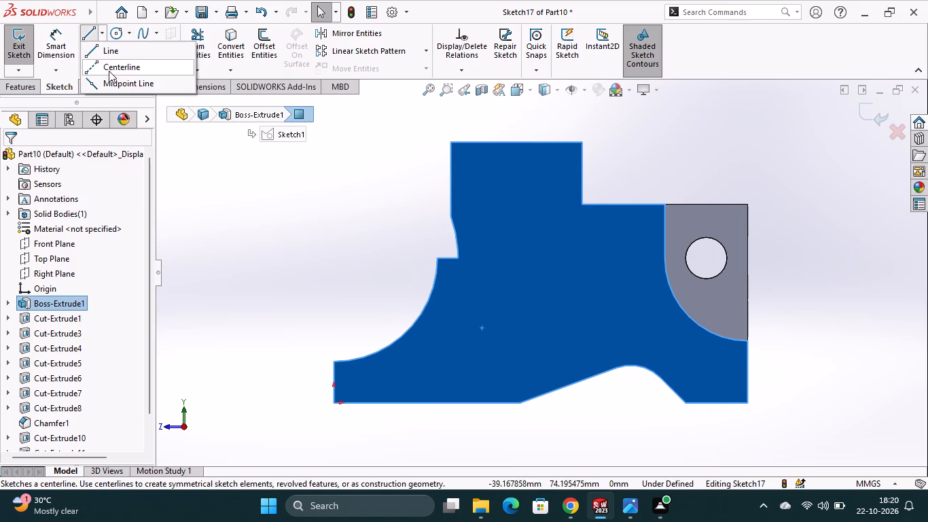
left_click(109, 71)
left_click(333, 404)
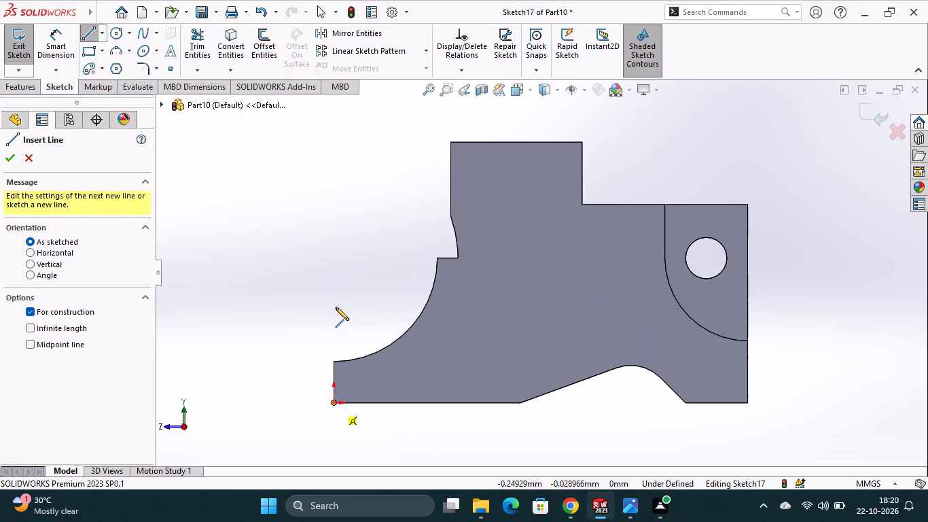
left_click(338, 252)
left_click(552, 252)
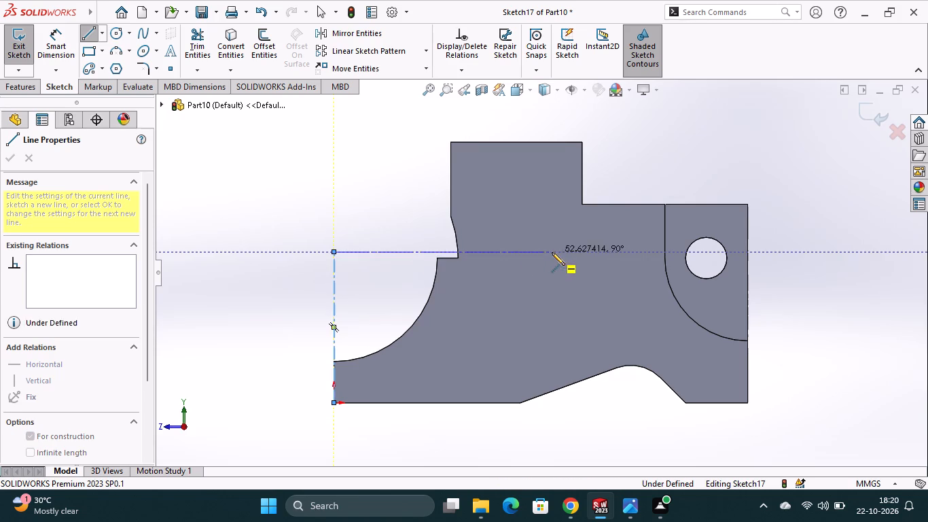
key("Escape")
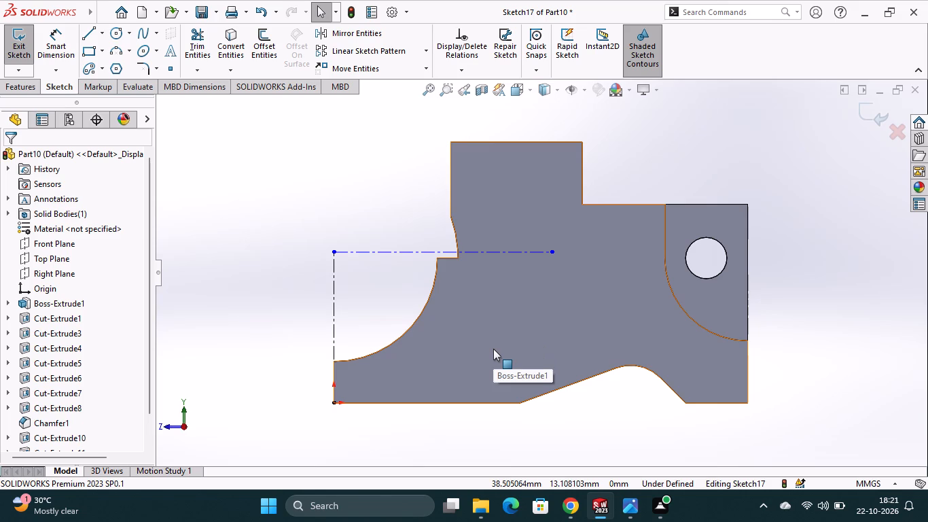
Set the vertical centerline's length to 35 mm and the horizontal centerline's length to 40 mm.
left_click(63, 37)
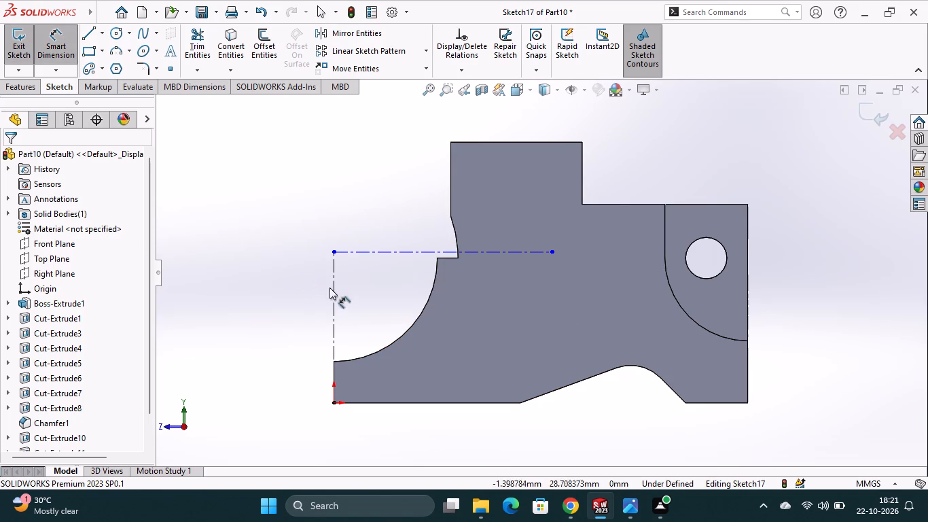
left_click(332, 298)
left_click(294, 311)
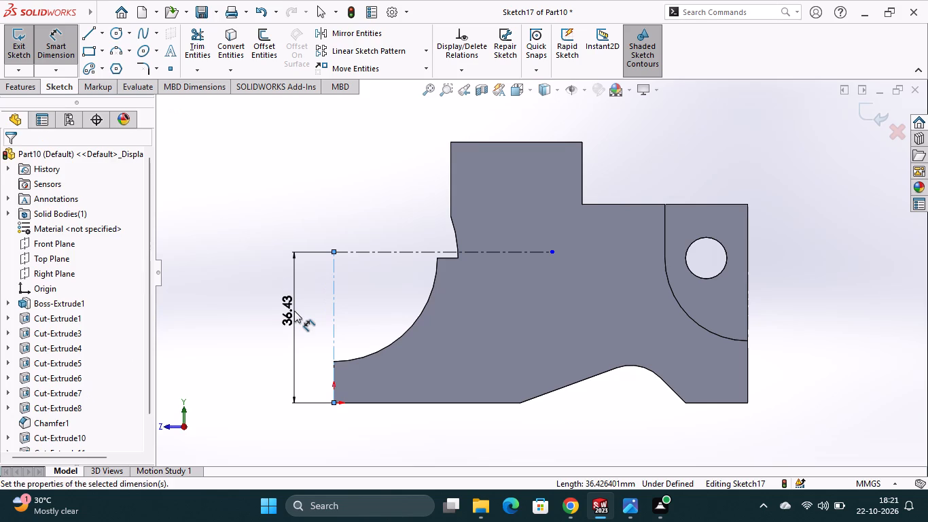
type("35")
key("Return")
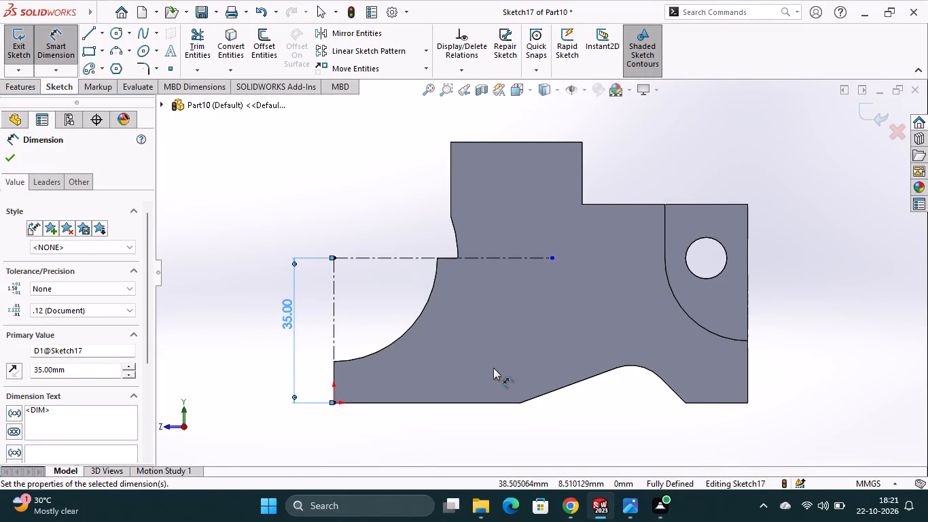
left_click(390, 256)
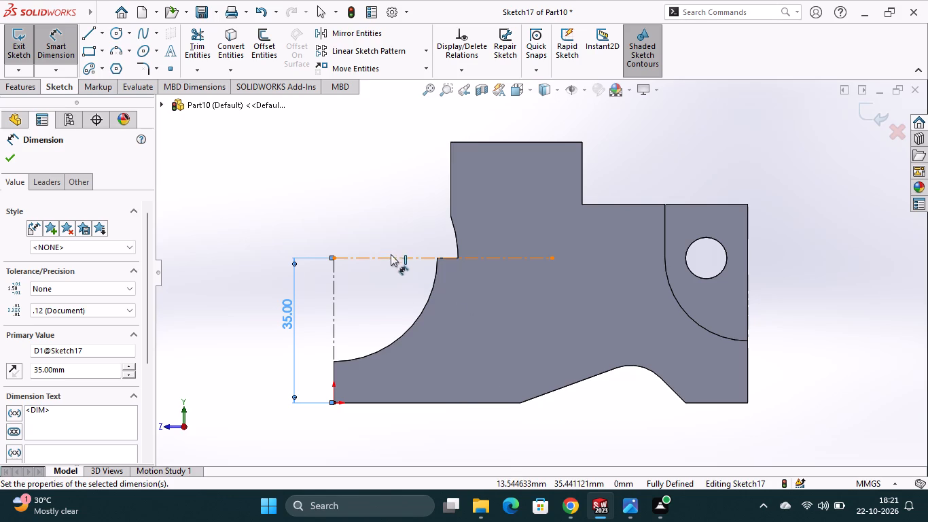
left_click(391, 227)
type("40")
key("Return")
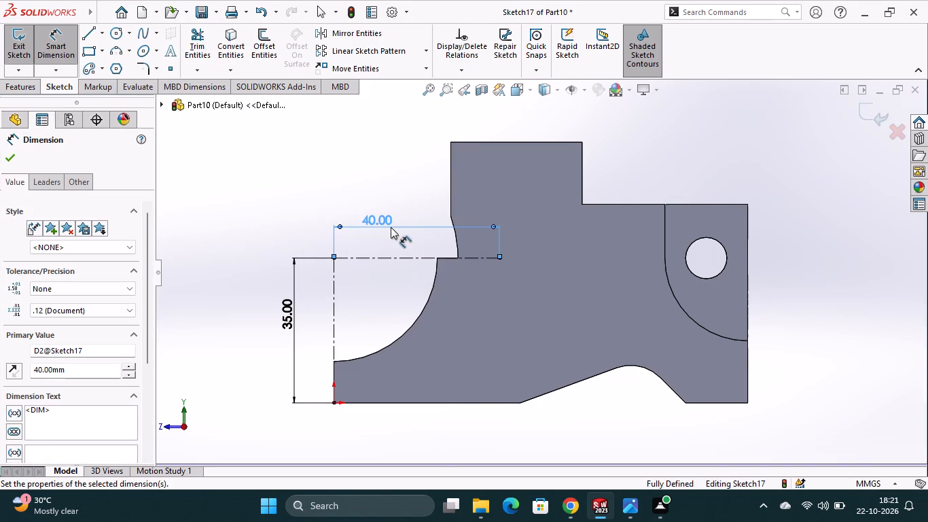
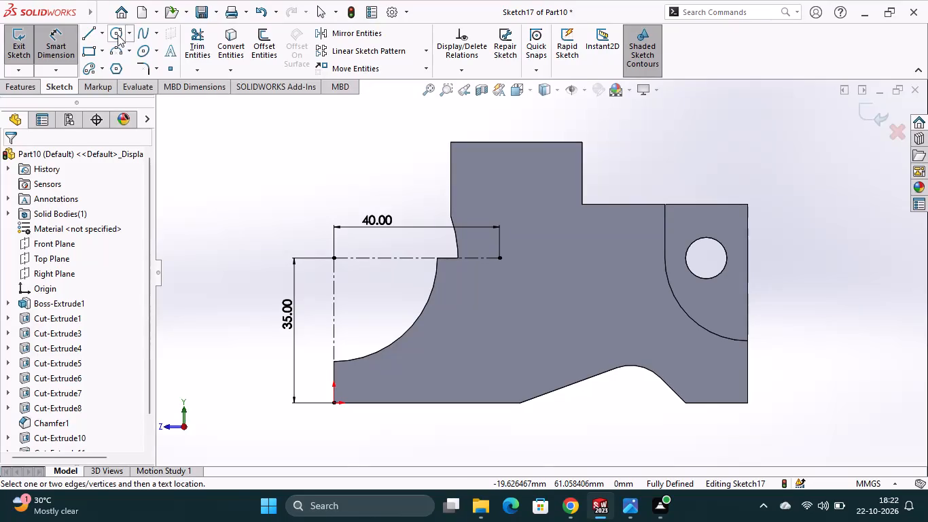
Sketch a circle of about 25 mm radius centred on the free end of the horizontal centerline.
left_click(117, 35)
left_click(499, 260)
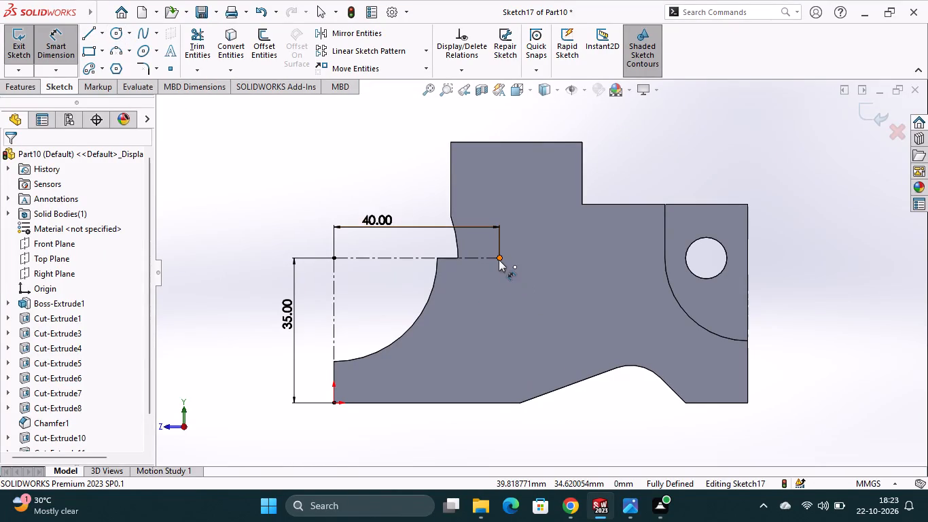
left_click(118, 36)
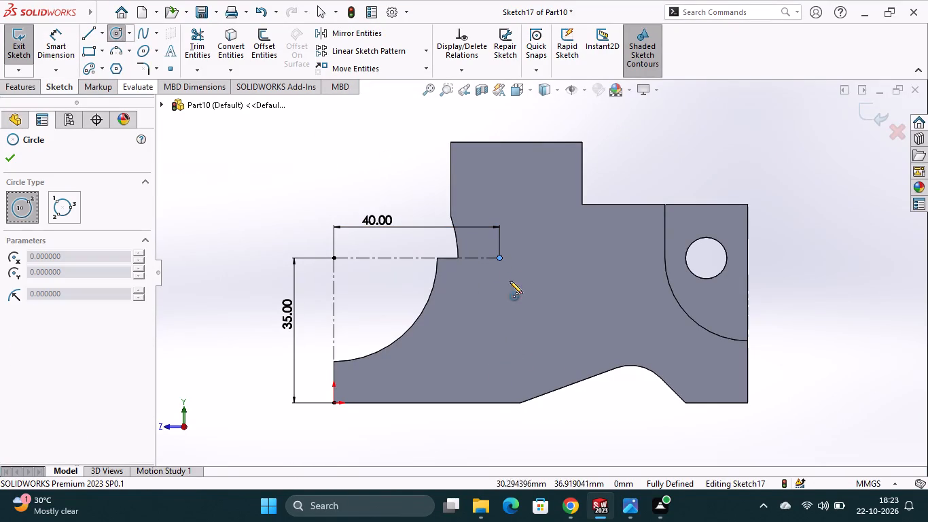
left_click(501, 258)
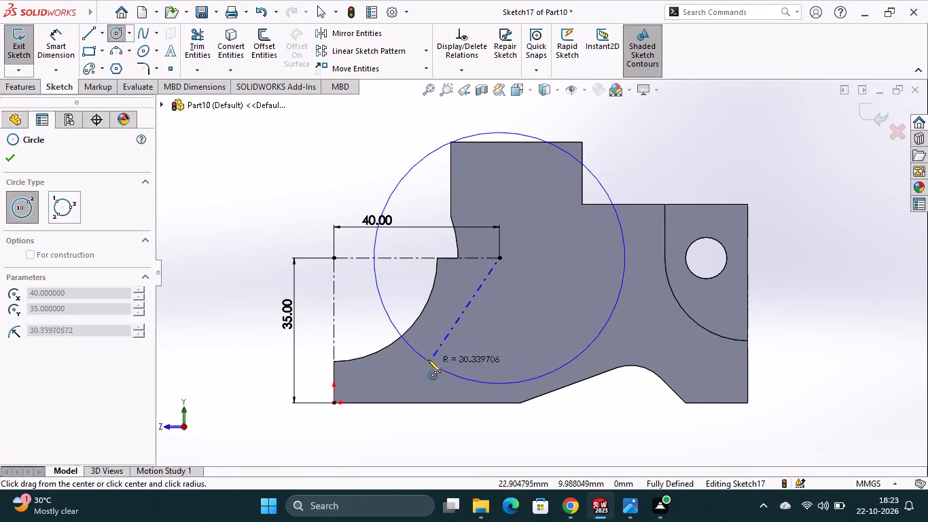
left_click(431, 335)
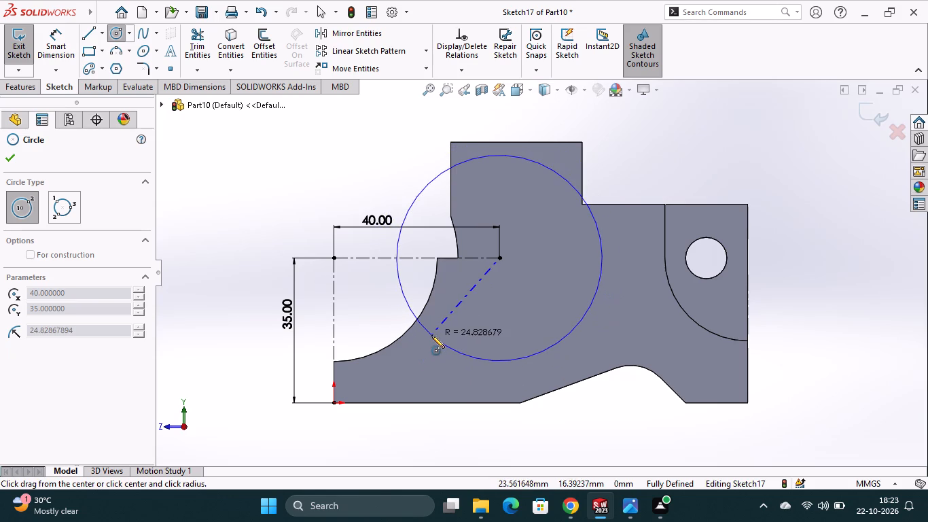
Dimension the circle's diameter, entering 25 mm first and correcting it to 50 mm.
left_click(56, 43)
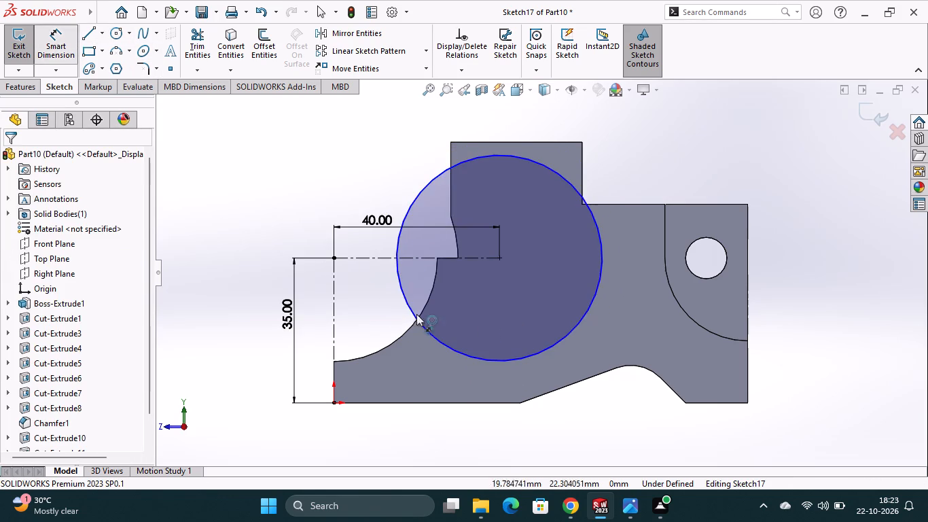
left_click(446, 346)
left_click(433, 364)
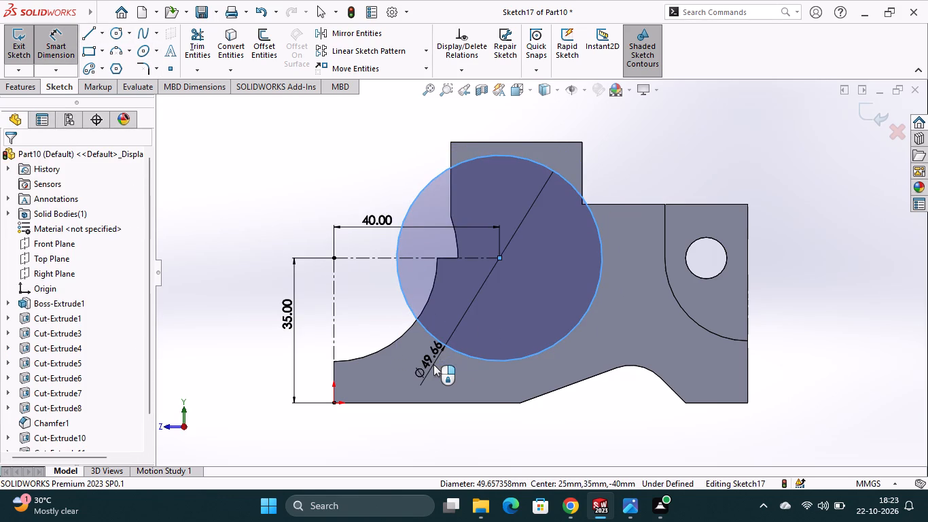
type("25")
key("Return")
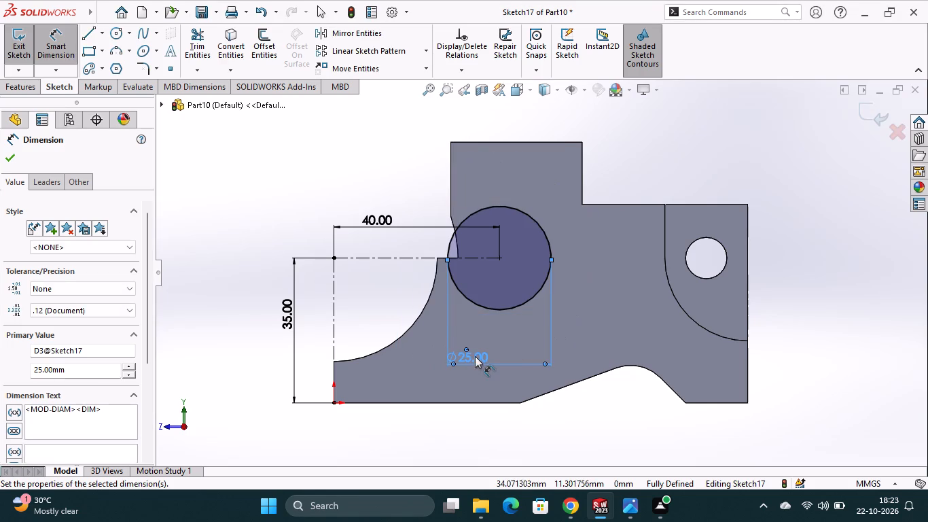
double_click(476, 356)
type("50")
key("Return")
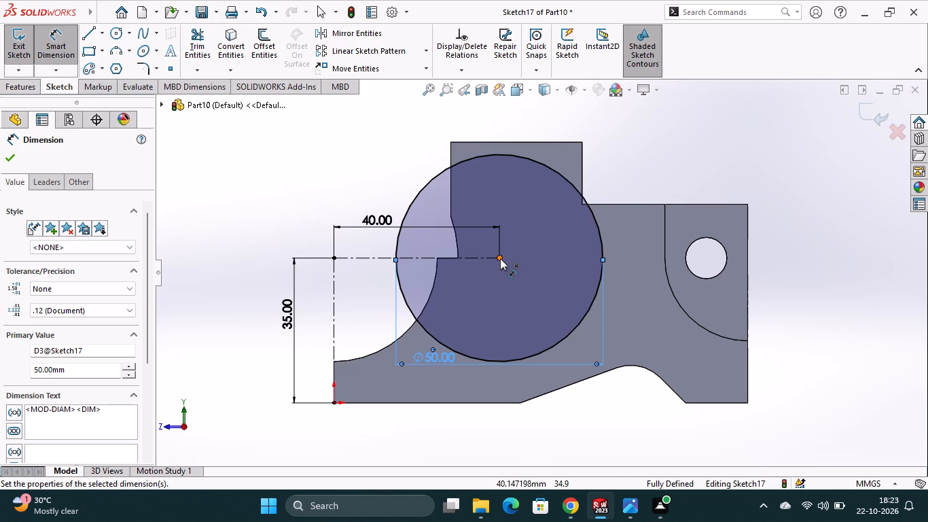
left_click(7, 158)
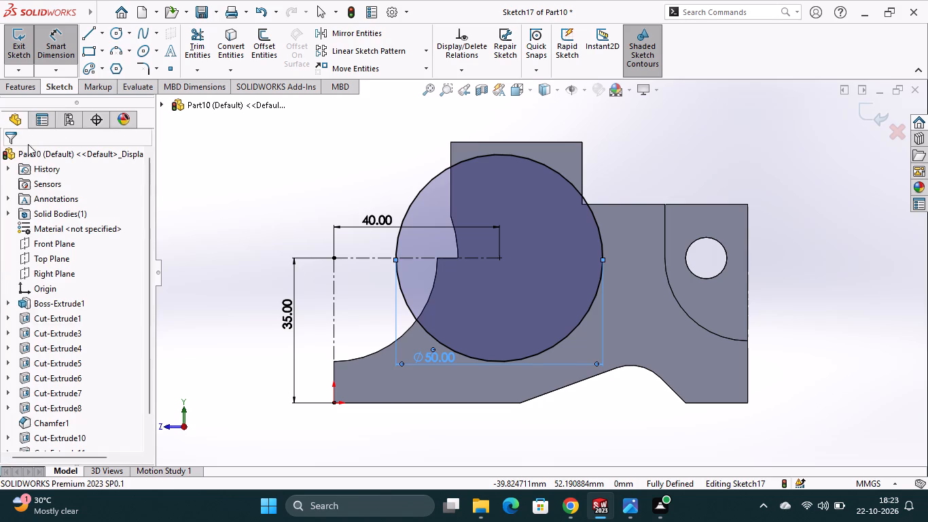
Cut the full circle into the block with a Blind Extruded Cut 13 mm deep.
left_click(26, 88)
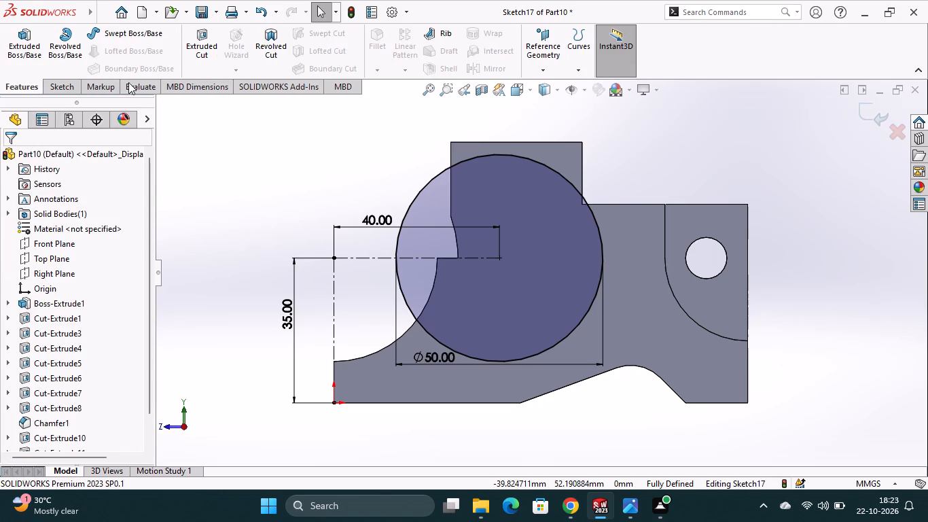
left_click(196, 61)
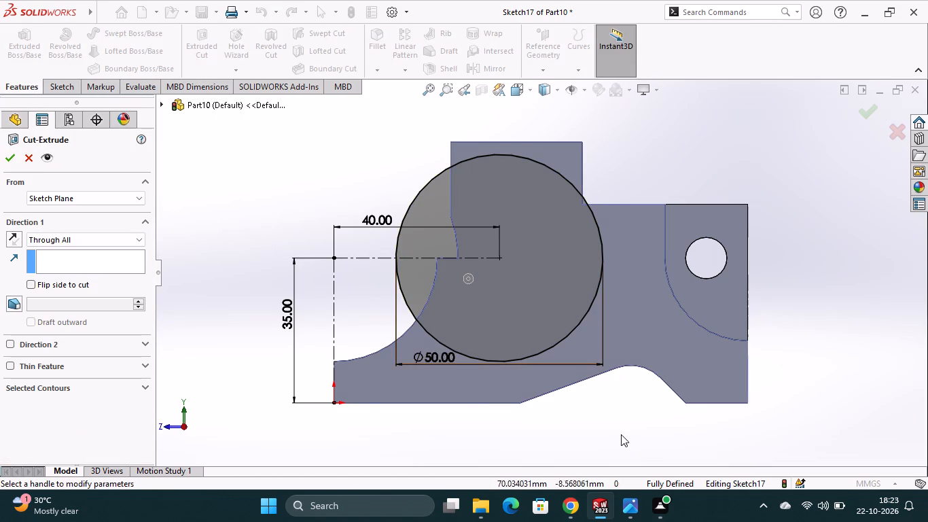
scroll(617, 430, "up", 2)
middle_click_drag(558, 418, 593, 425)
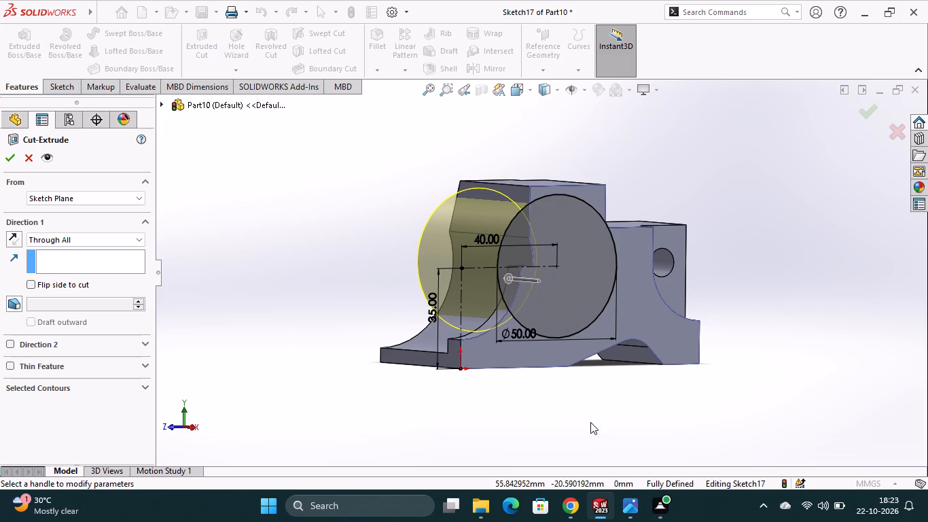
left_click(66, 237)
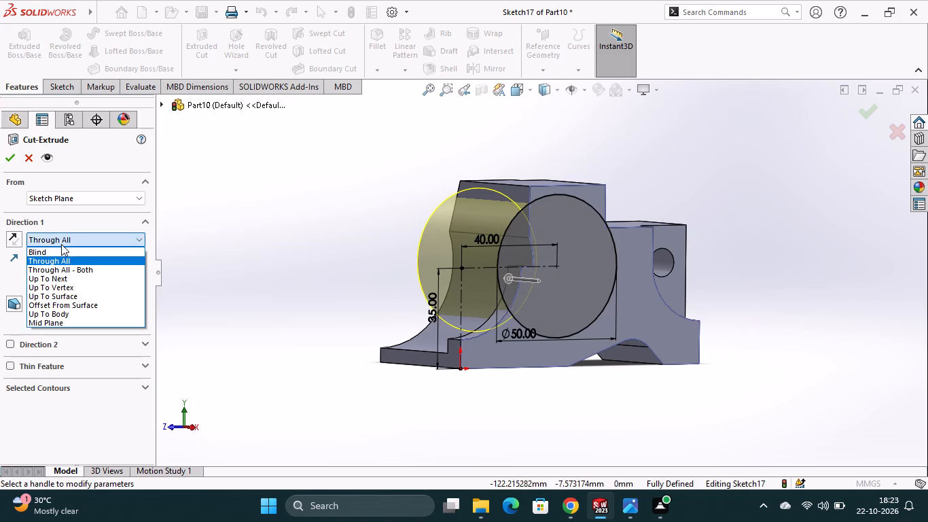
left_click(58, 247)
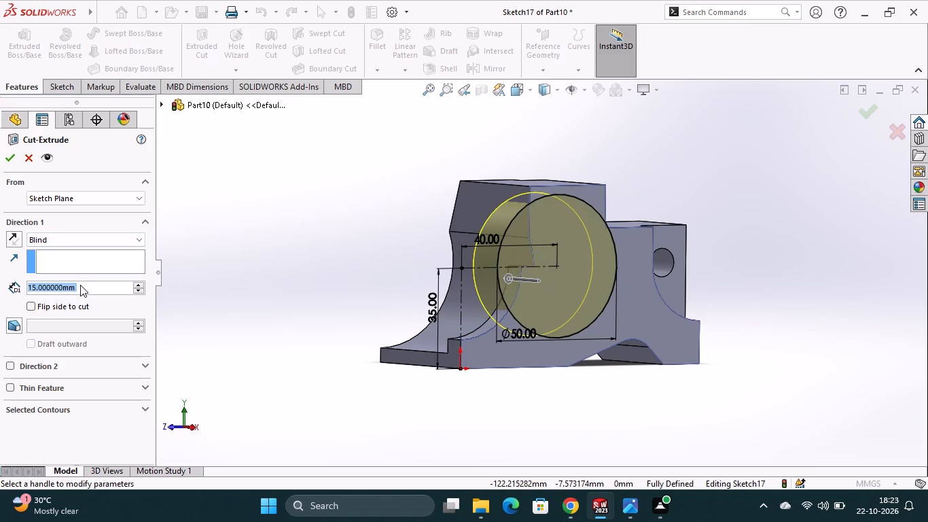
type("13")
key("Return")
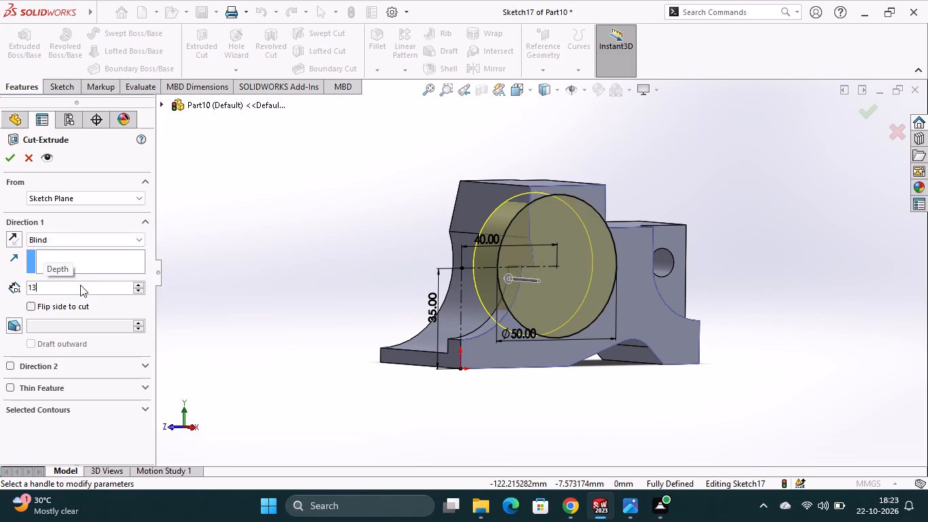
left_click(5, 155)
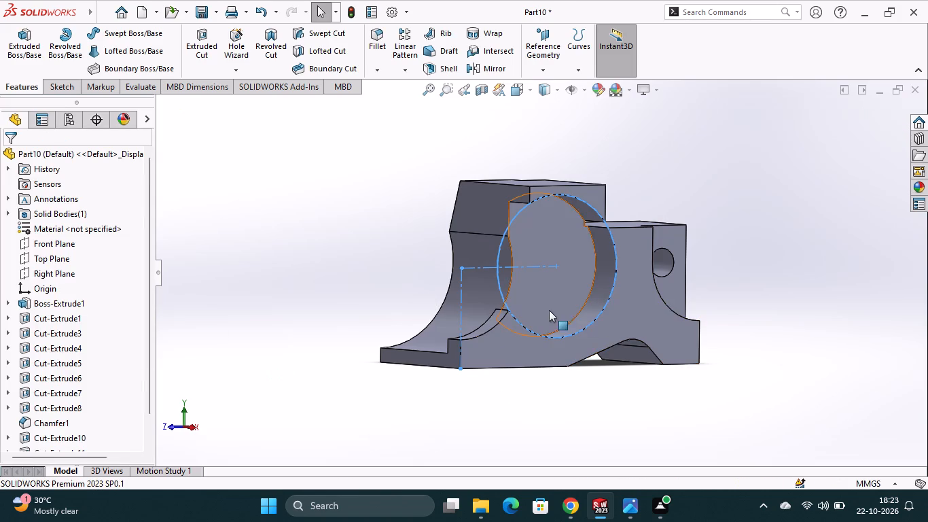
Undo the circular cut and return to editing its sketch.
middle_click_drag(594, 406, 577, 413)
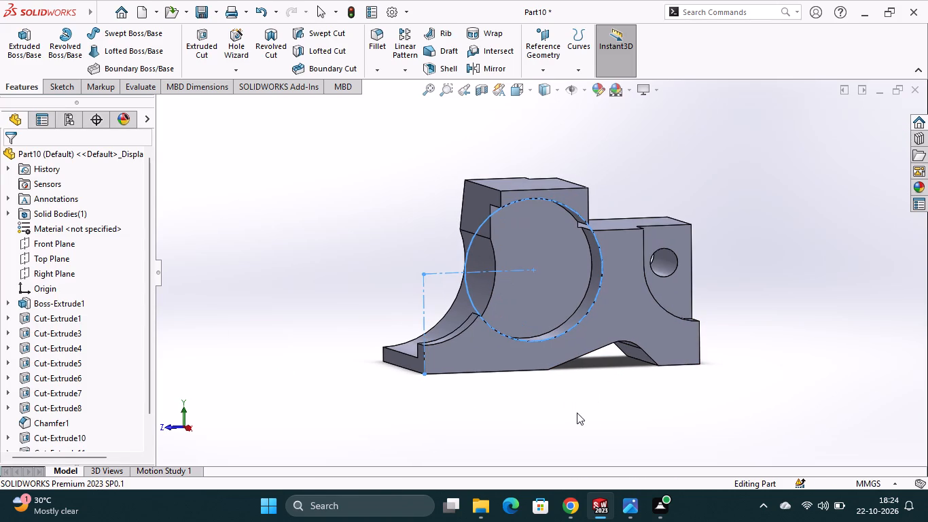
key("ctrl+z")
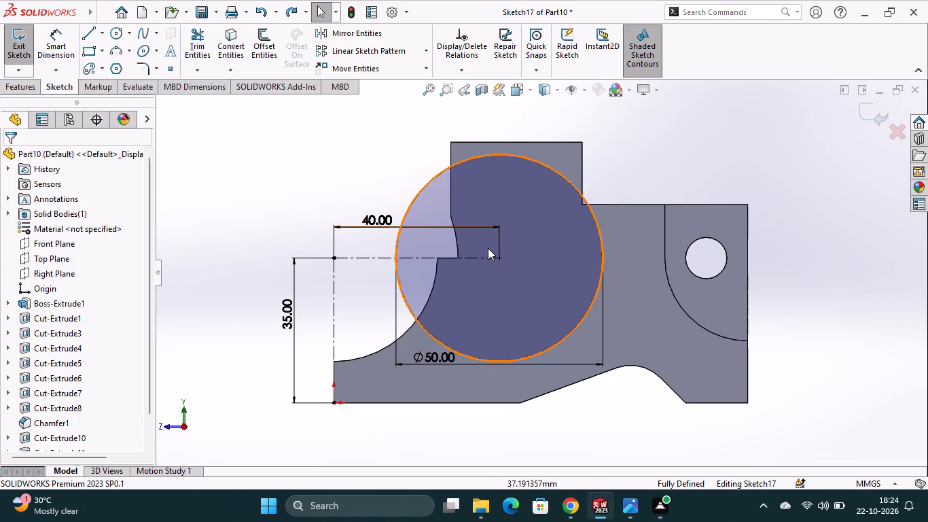
Sketch a vertical line from the circle's centre up to the top of the circle.
left_click(92, 37)
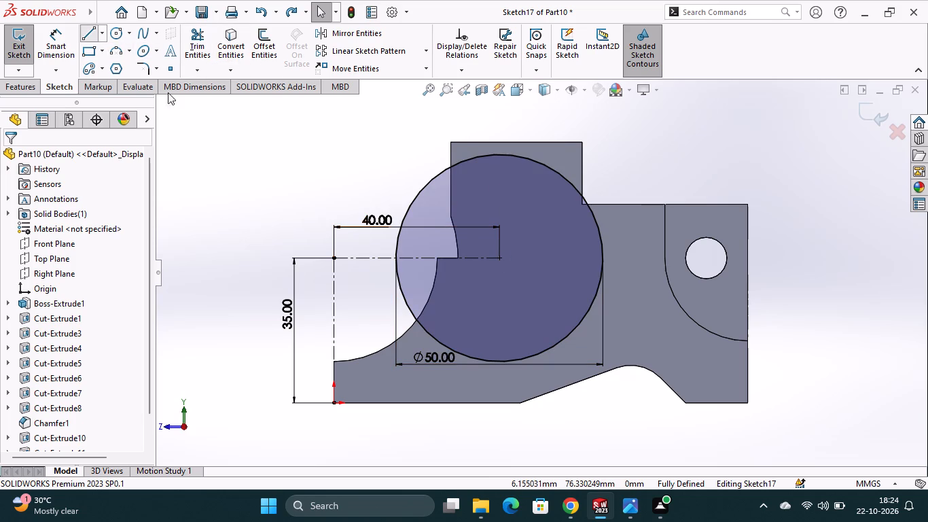
left_click(499, 259)
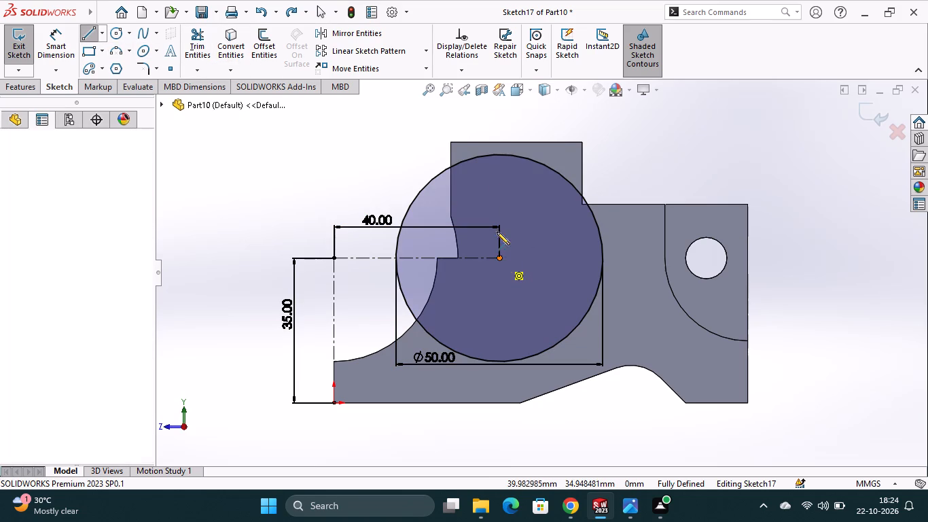
left_click(500, 154)
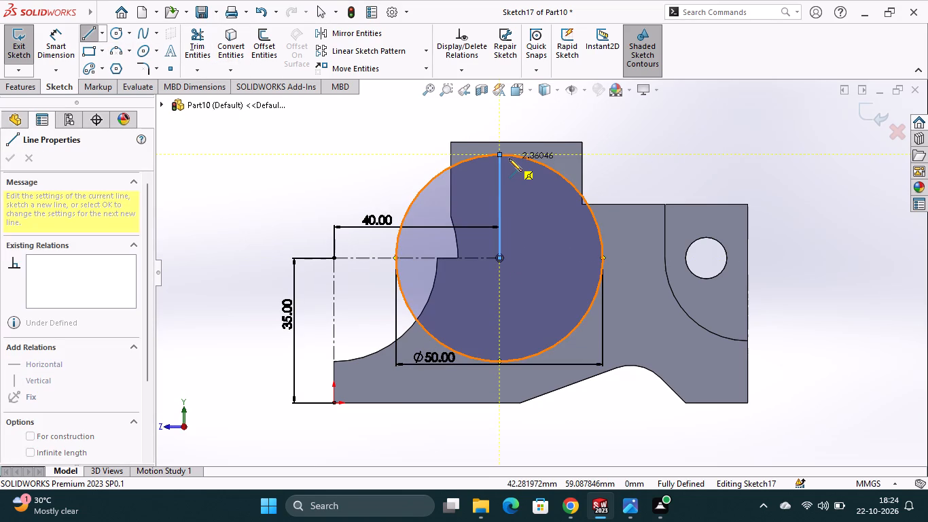
key("Escape")
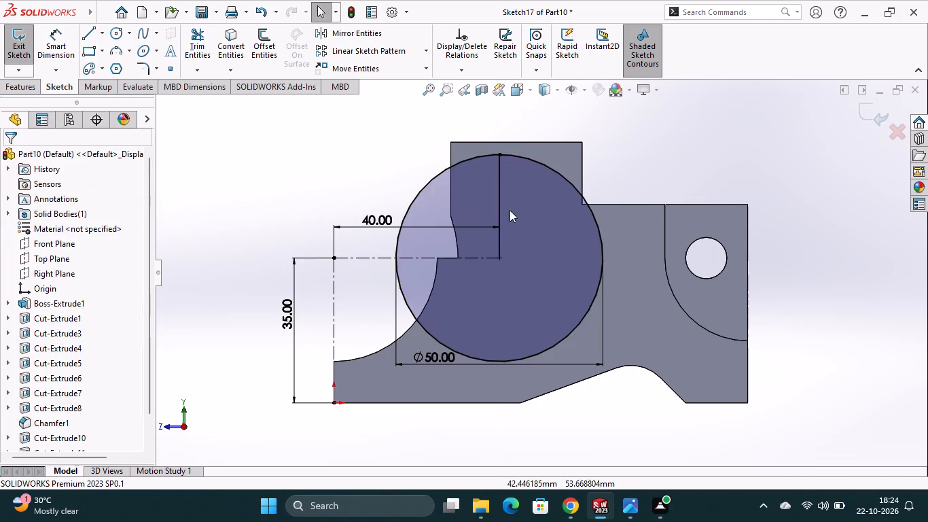
Convert the large concave arc edge of the block into a sketch entity.
left_click(234, 39)
left_click(429, 300)
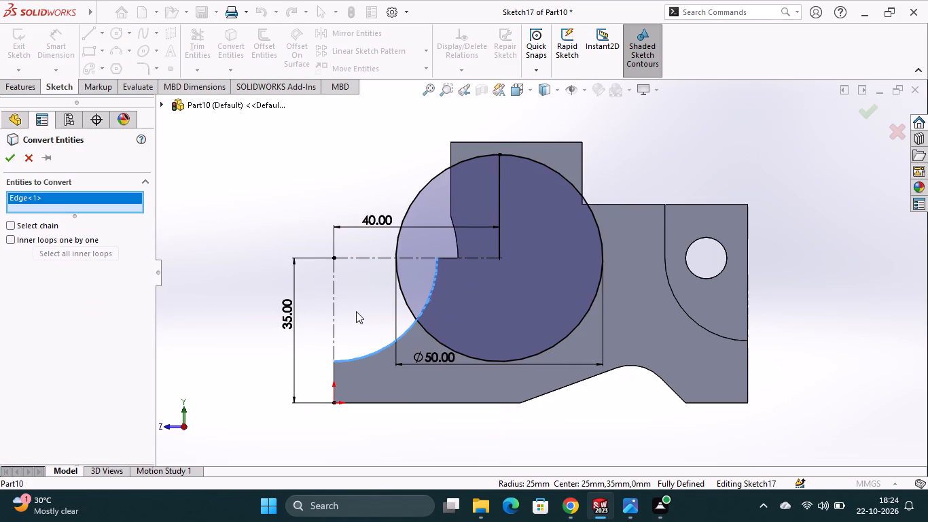
left_click(10, 156)
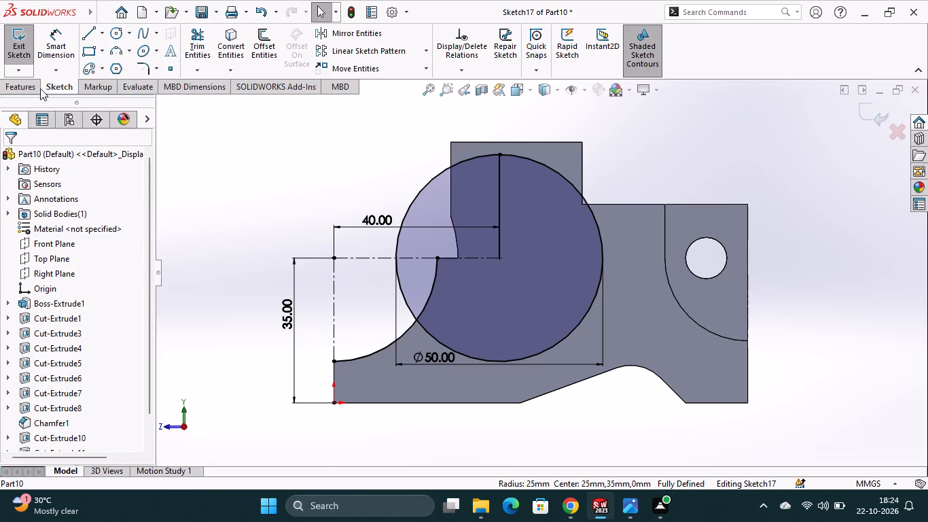
Sketch a horizontal line from the converted arc's upper end to the circle's centre.
left_click(89, 31)
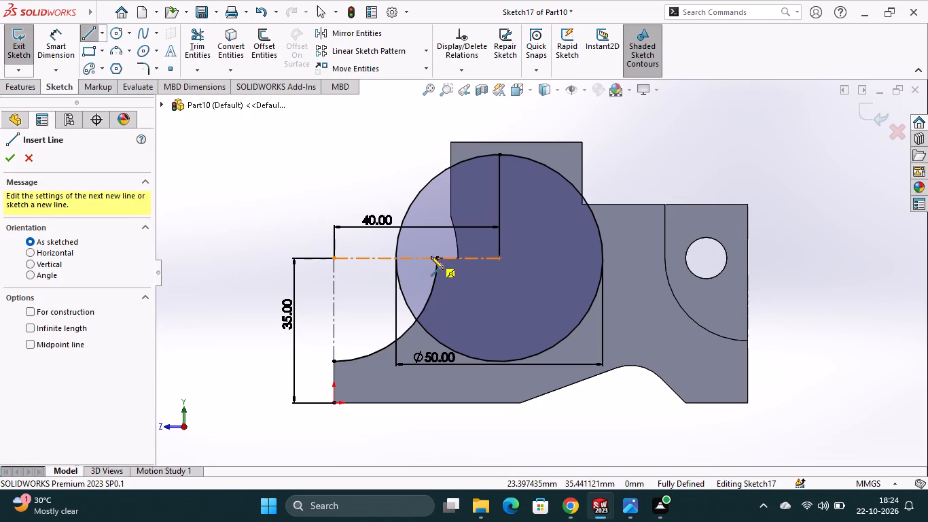
left_click(436, 256)
left_click(501, 258)
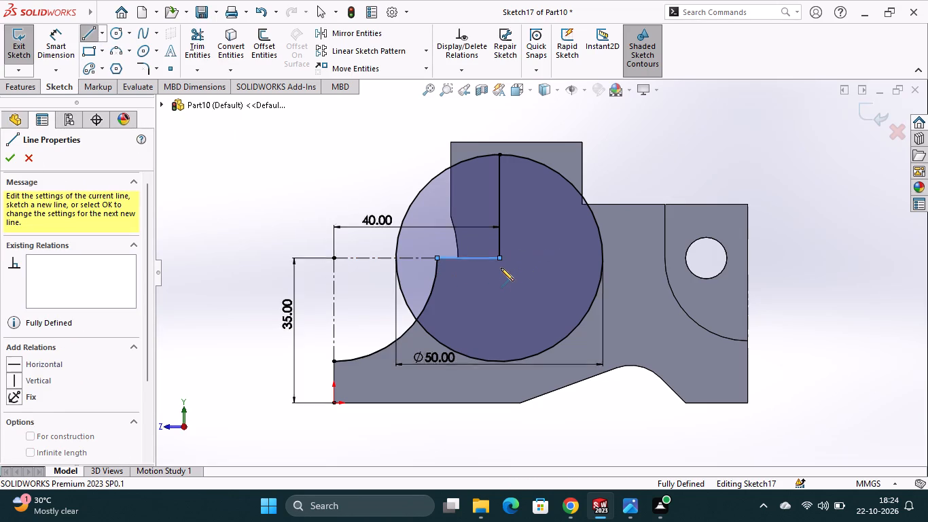
key("Escape")
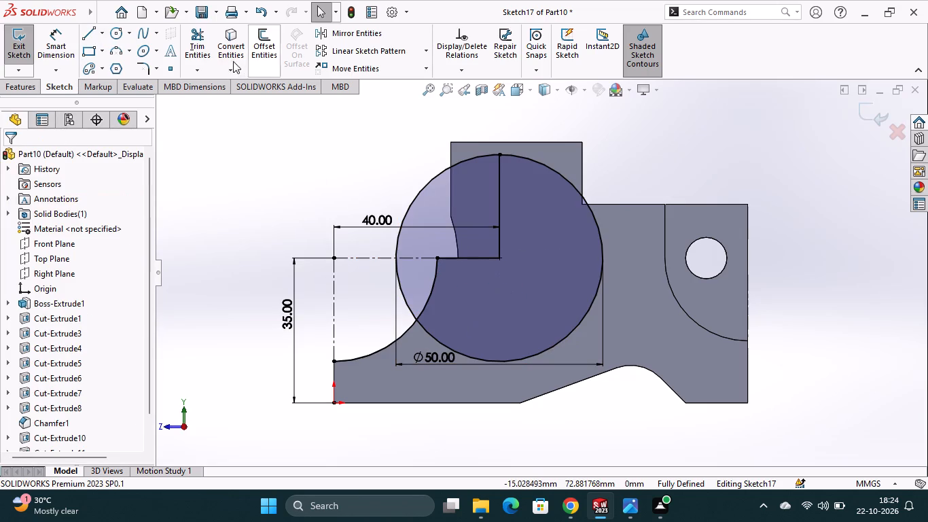
Trim the converted arc outside the circle and the circle portions between that arc and the vertical line, leaving one closed profile.
left_click(193, 41)
left_click(367, 358)
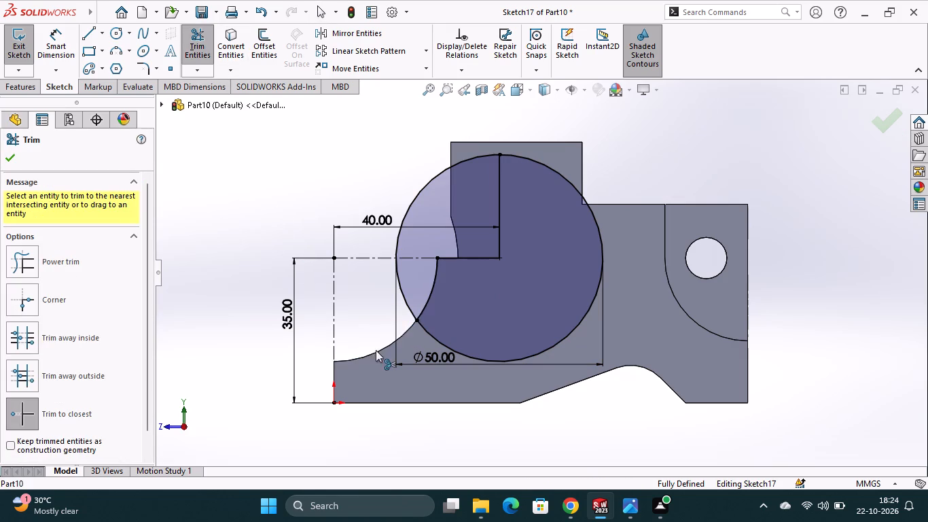
left_click(406, 304)
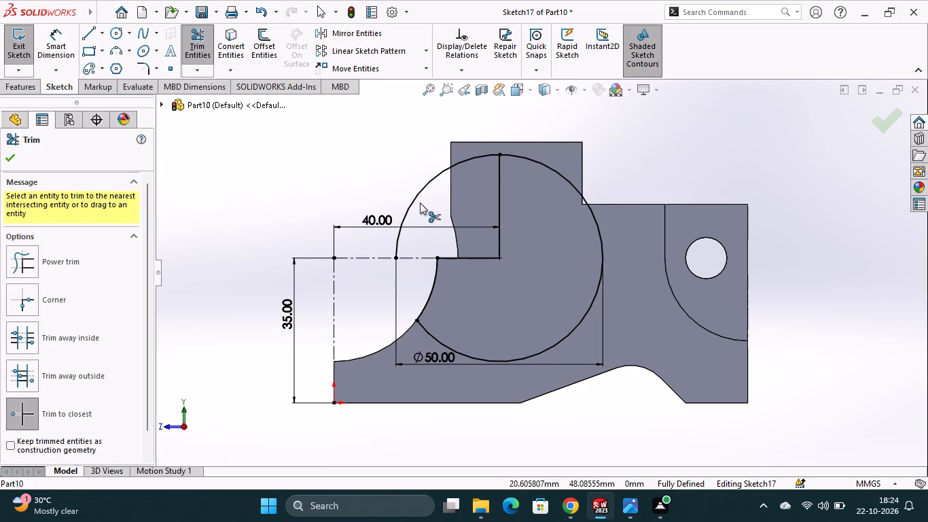
left_click(431, 182)
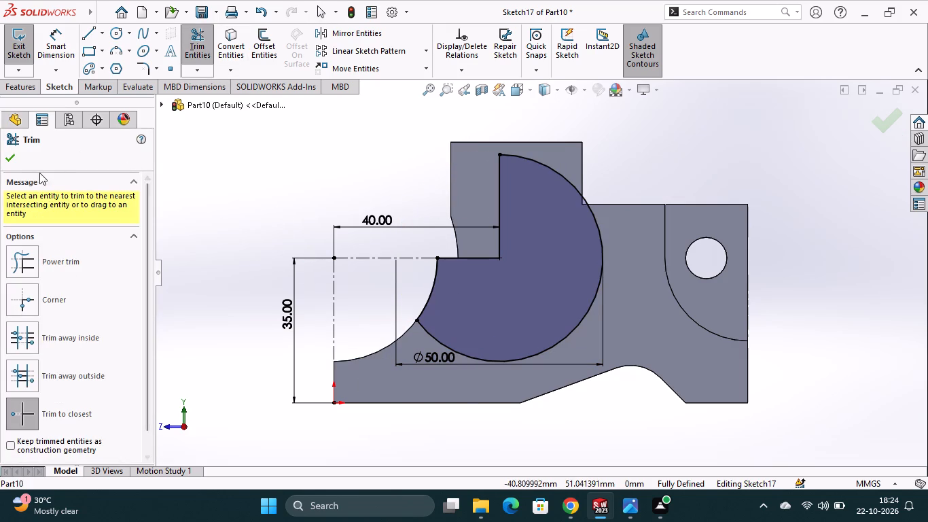
left_click(14, 154)
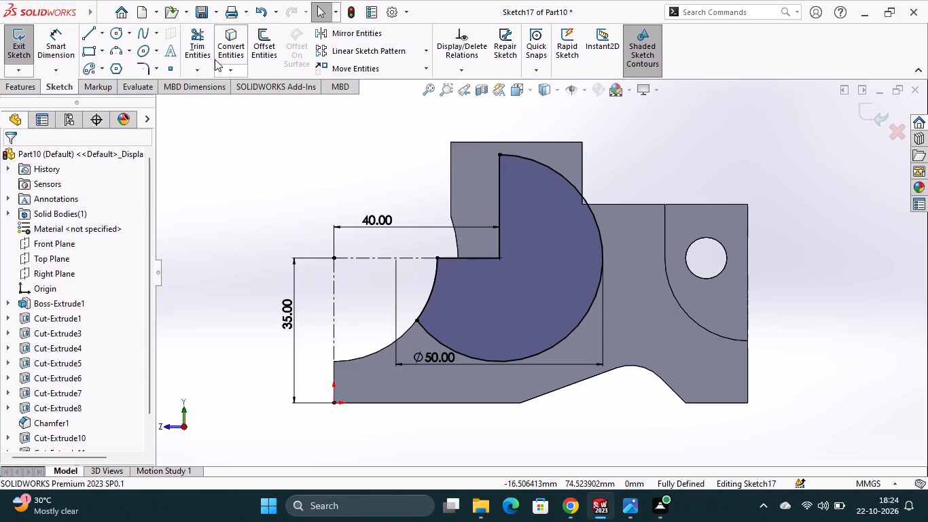
Cut the trimmed circular profile into the block with a Blind Extruded Cut 13 mm deep.
left_click(35, 86)
left_click(201, 51)
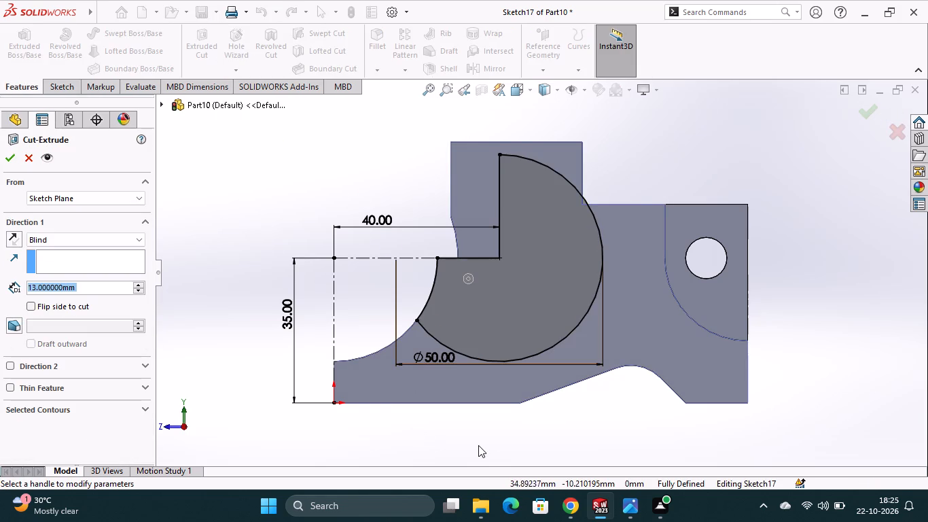
middle_click_drag(478, 445, 548, 443)
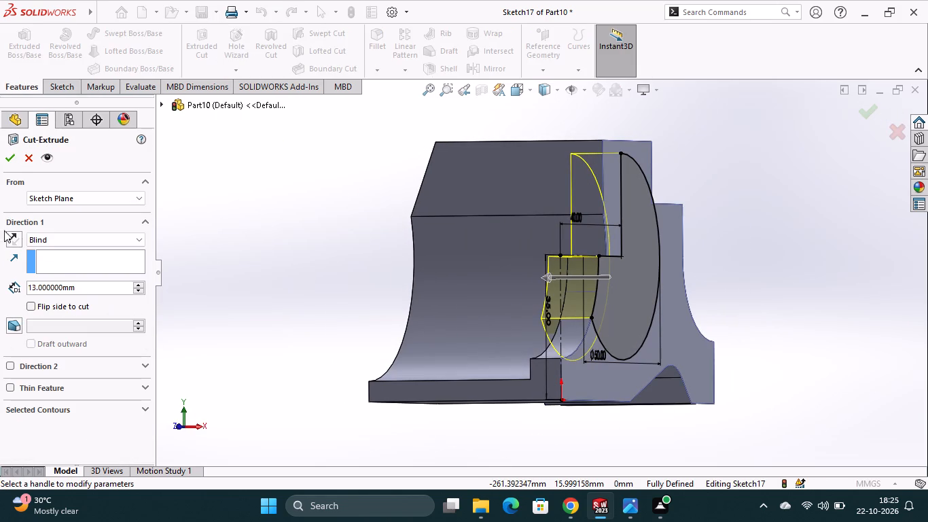
left_click(14, 160)
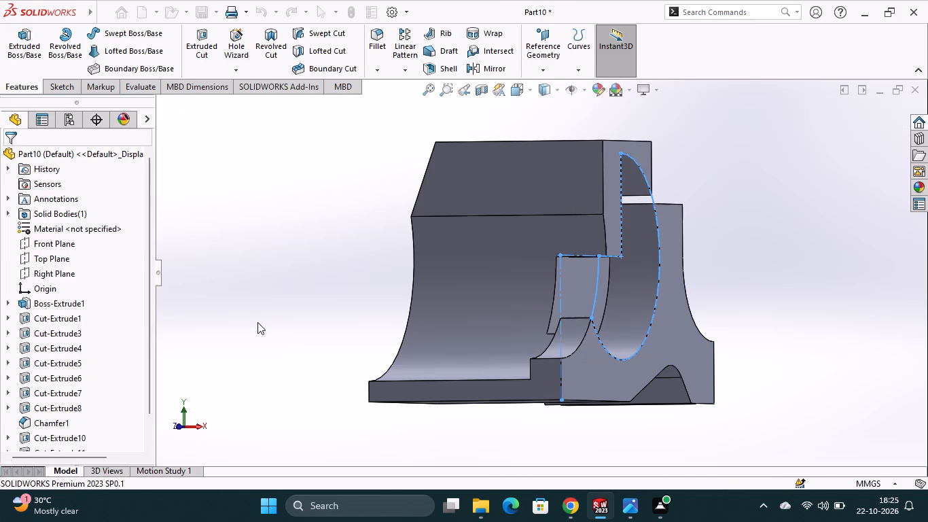
left_click(264, 316)
middle_click_drag(842, 384, 819, 386)
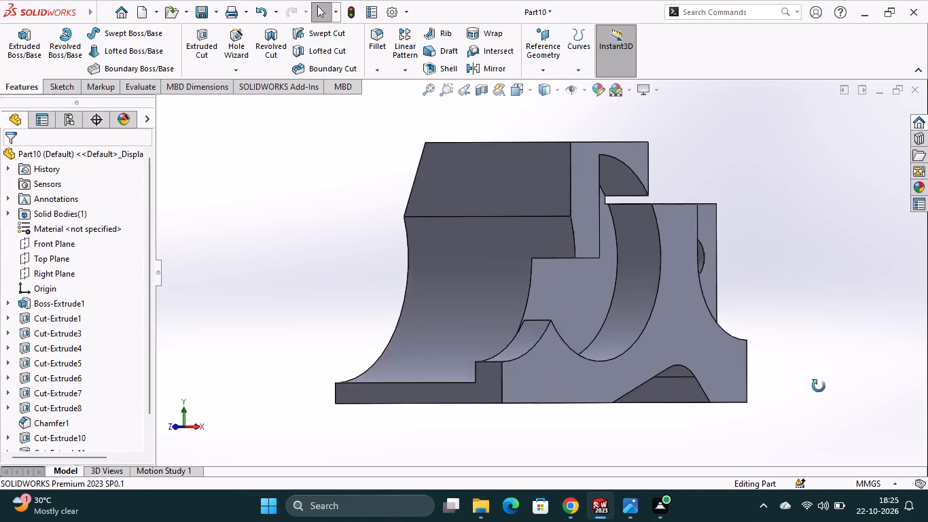
Examine the circular side pocket, its flat floor and the surrounding cuts from several angles.
middle_click_drag(819, 386, 798, 381)
left_click(543, 264)
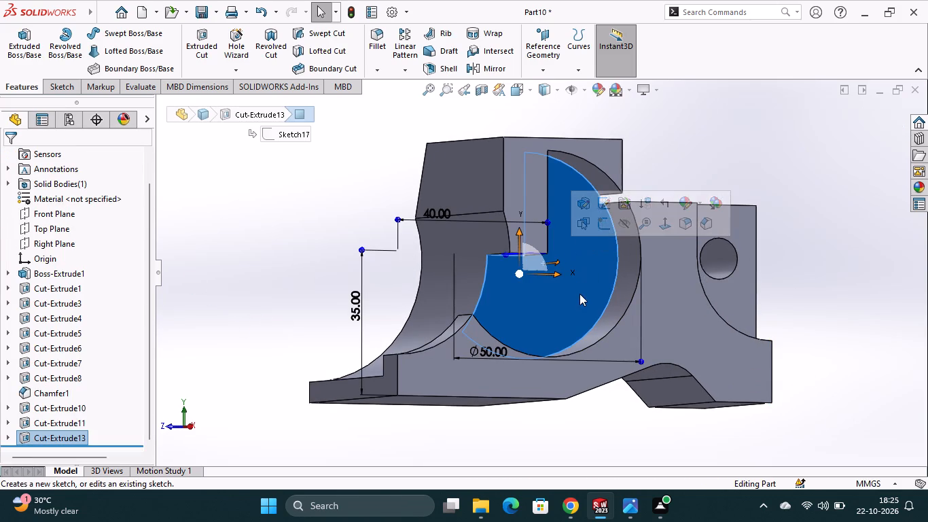
middle_click_drag(583, 294, 563, 296)
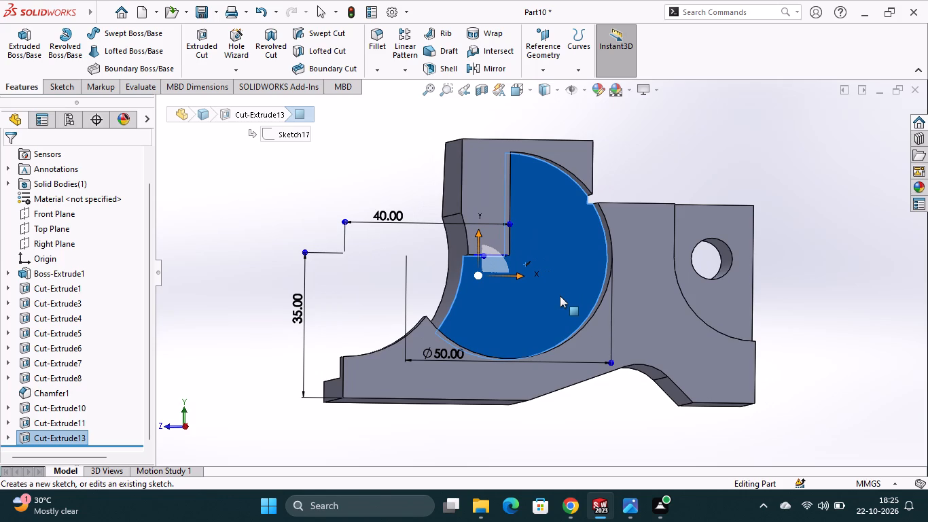
middle_click_drag(559, 296, 548, 298)
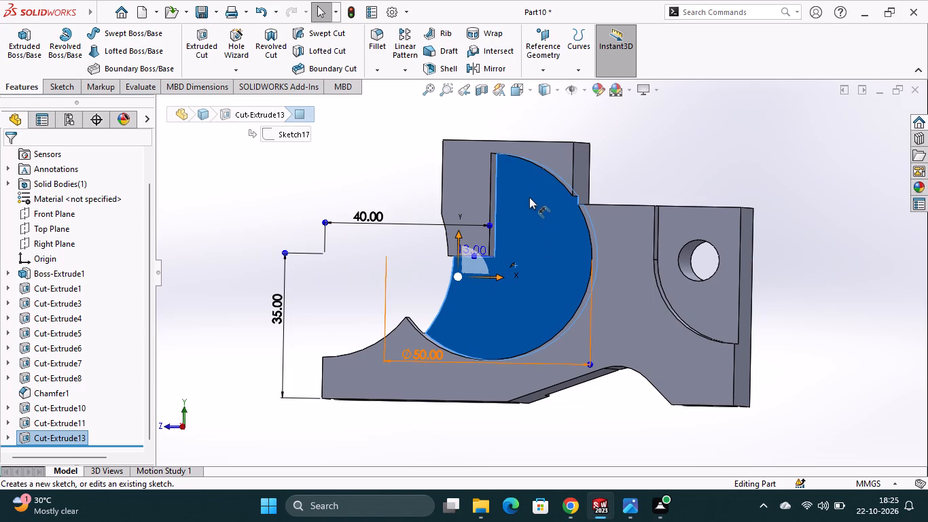
middle_click_drag(537, 224, 546, 230)
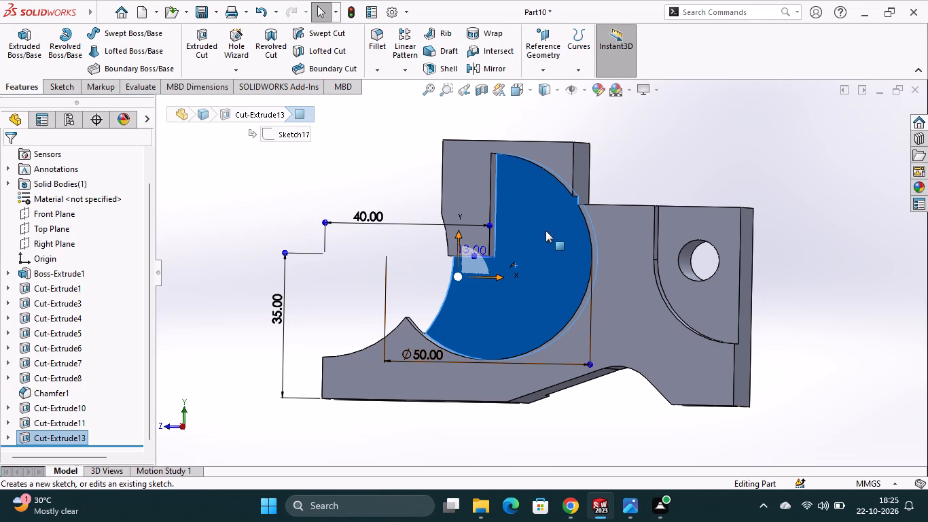
middle_click_drag(546, 230, 567, 245)
scroll(632, 160, "down", 1)
middle_click_drag(632, 160, 676, 171)
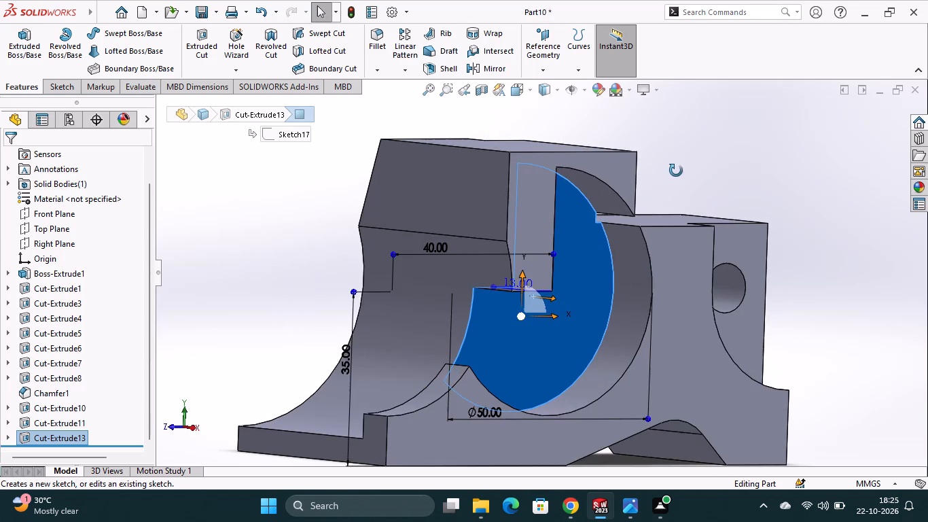
middle_click_drag(676, 171, 655, 167)
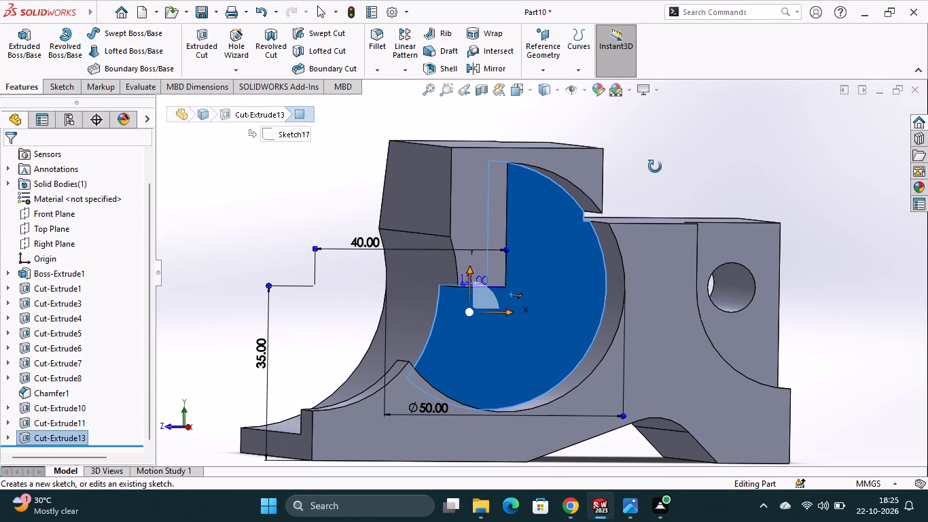
middle_click_drag(655, 167, 637, 166)
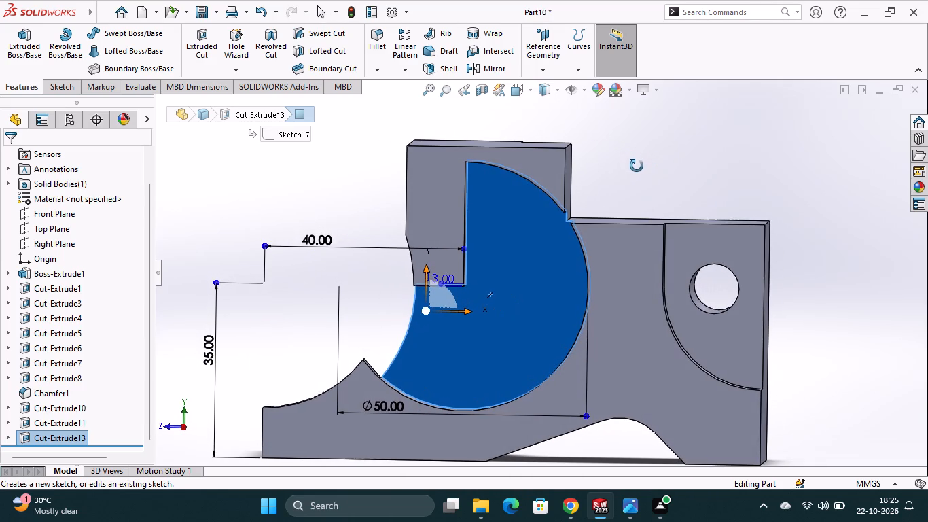
middle_click_drag(637, 166, 630, 174)
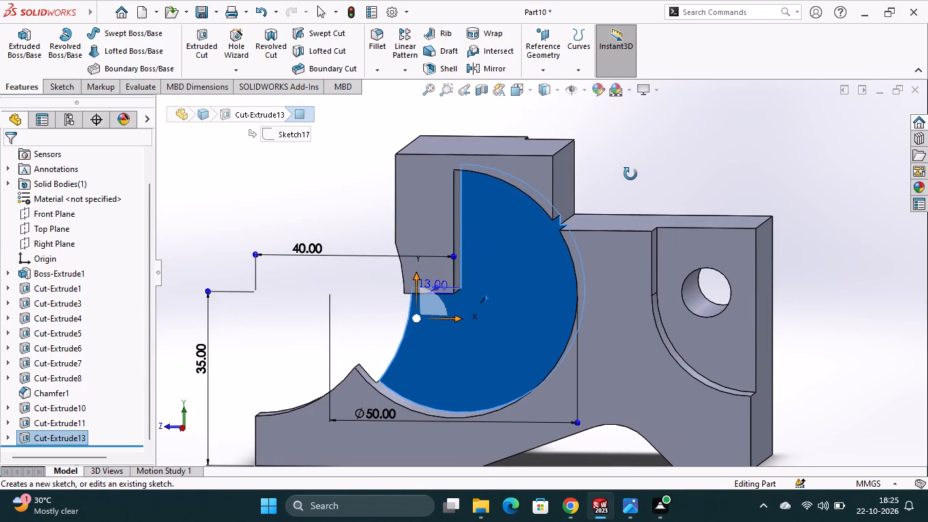
middle_click_drag(630, 174, 636, 170)
Start a sketch on the pocket's floor and draw a circle about 27 mm in diameter centred on the pocket arc's centre.
left_click(527, 274)
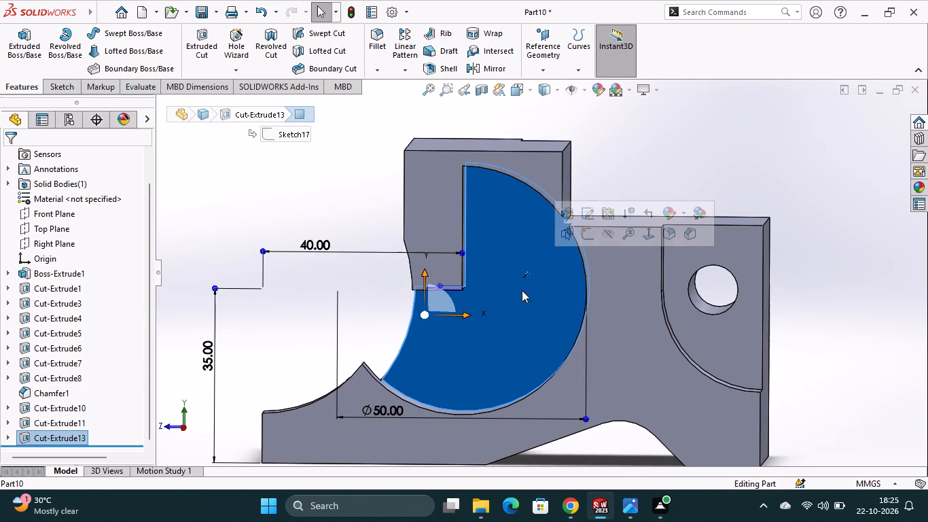
left_click(586, 230)
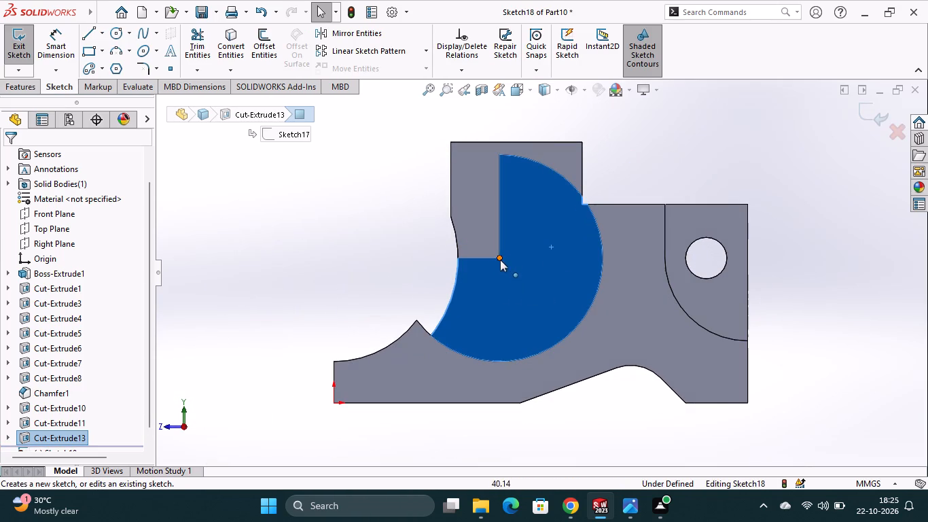
left_click(113, 33)
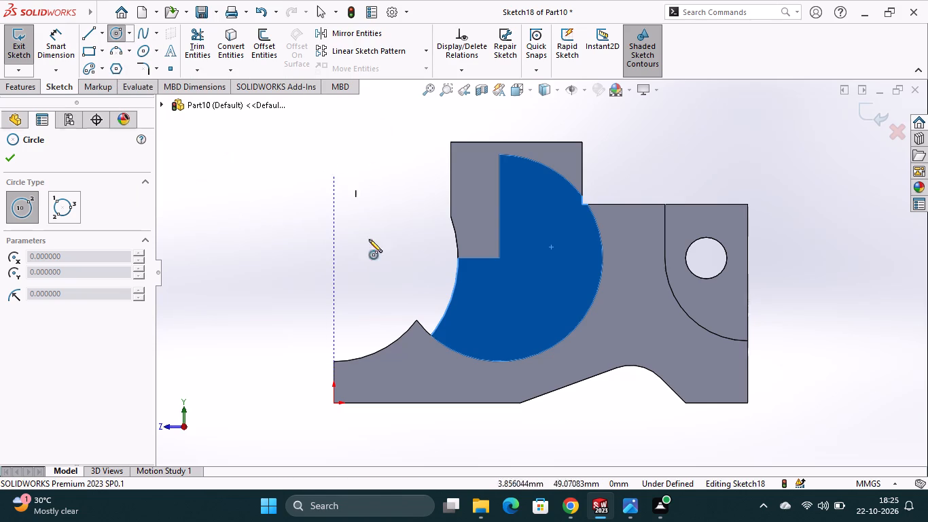
left_click(500, 258)
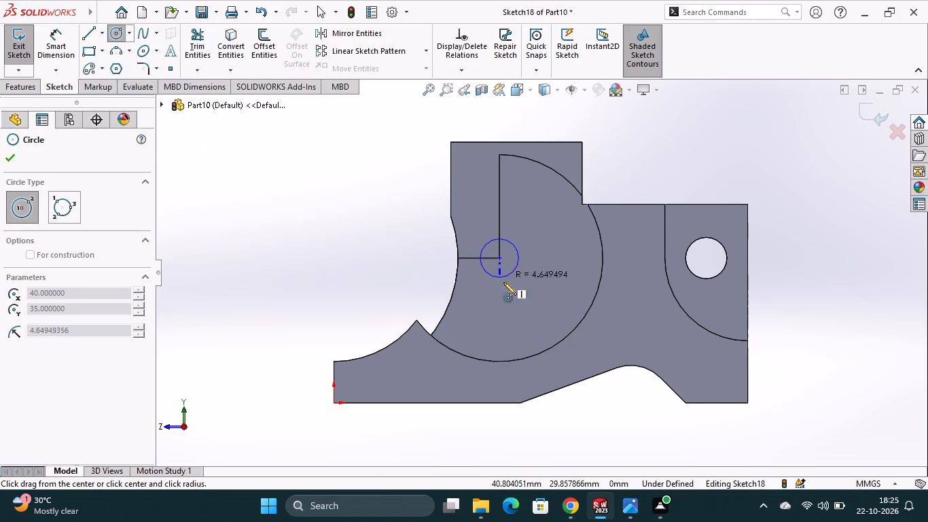
left_click(504, 314)
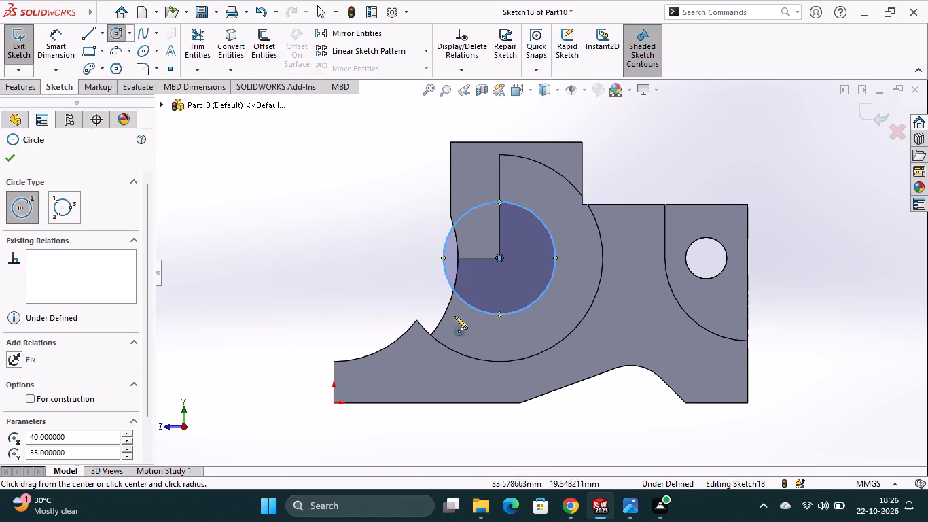
Dimension the new circle's diameter as 25 mm.
left_click(48, 48)
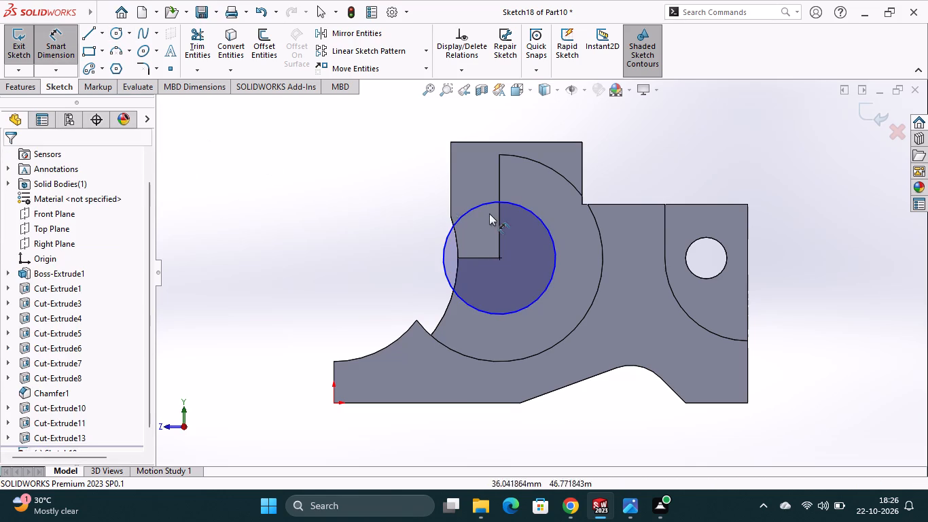
left_click(476, 209)
left_click(418, 209)
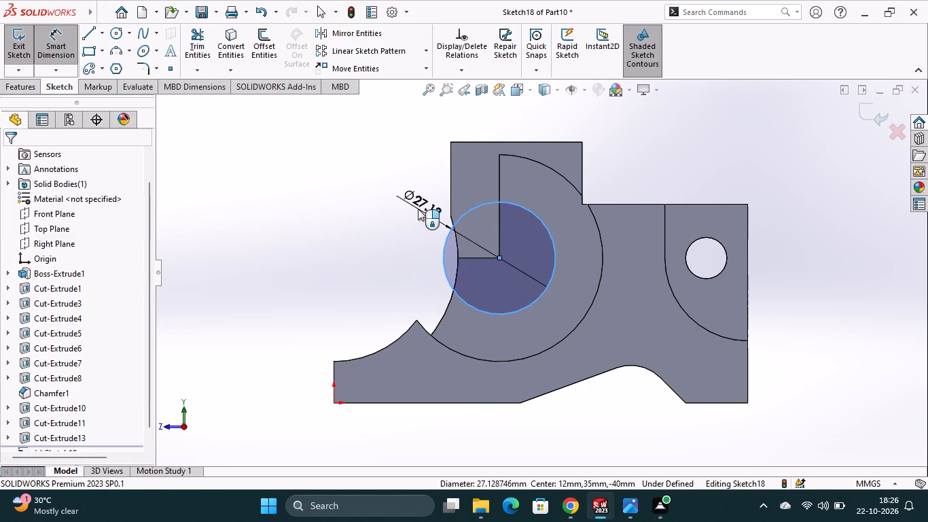
key("5")
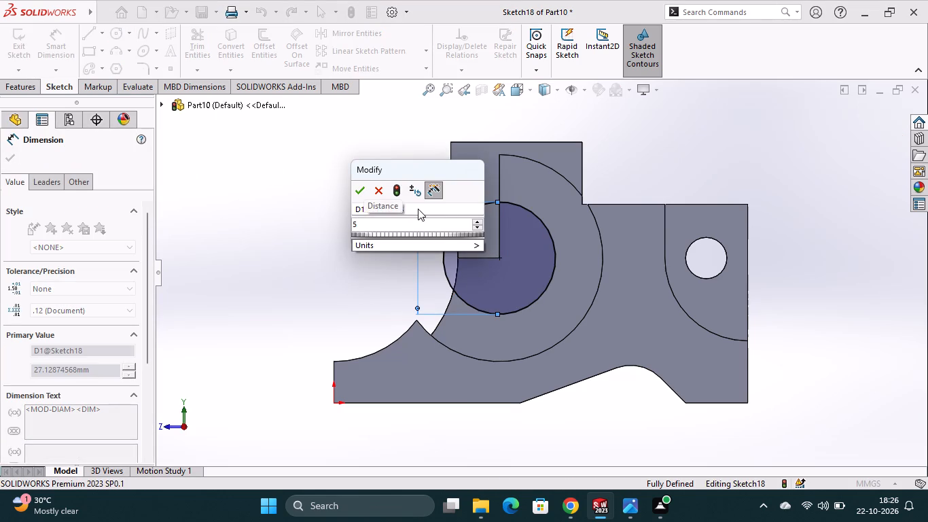
key("Return")
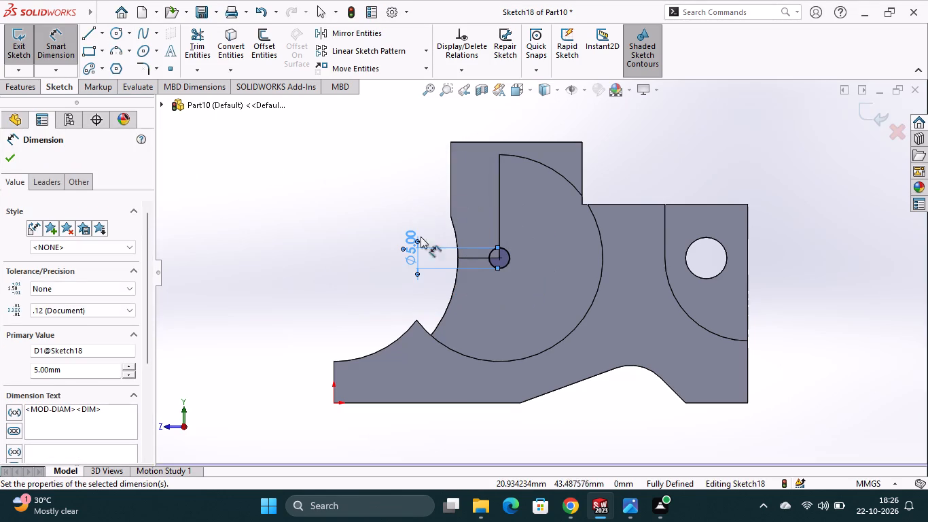
double_click(410, 250)
type("25")
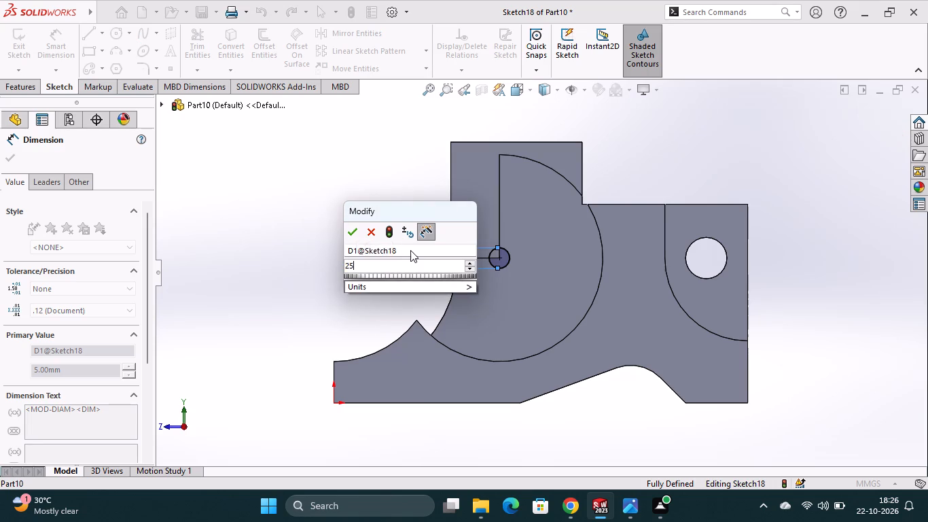
key("Return")
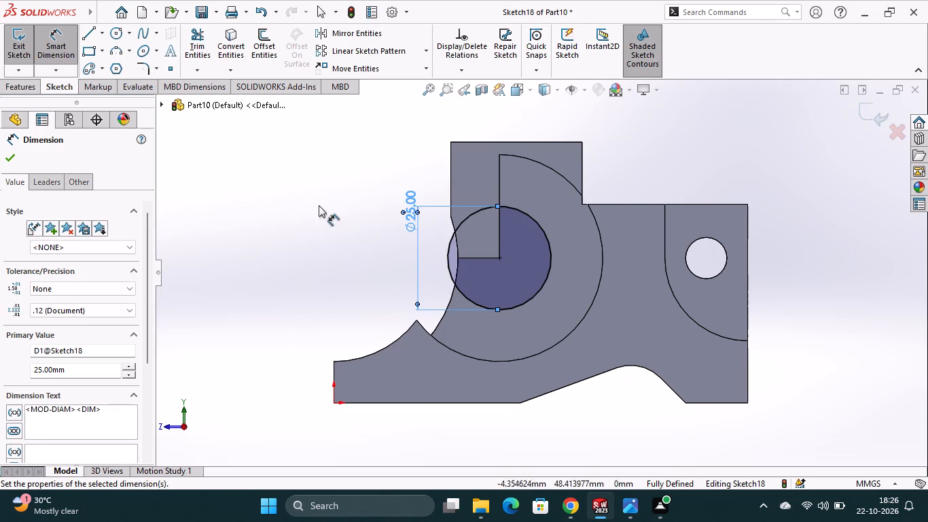
Extrude the 25 mm circle as a Blind boss 5 mm outward from the pocket floor, merged with the block.
left_click(28, 87)
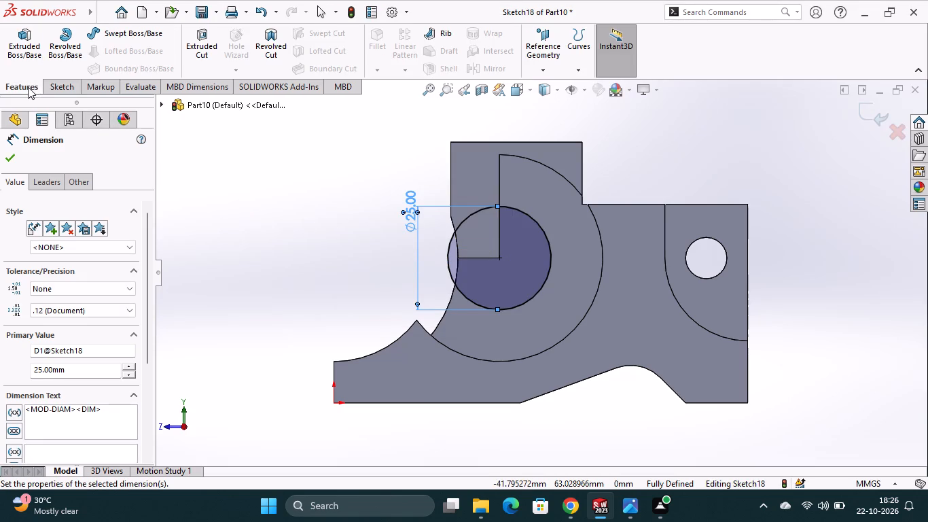
middle_click_drag(337, 258, 368, 285)
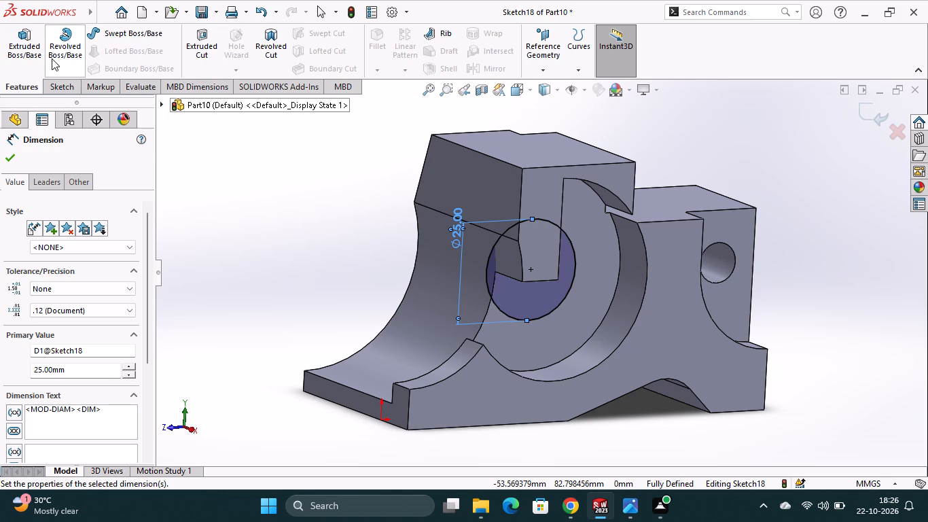
left_click(35, 51)
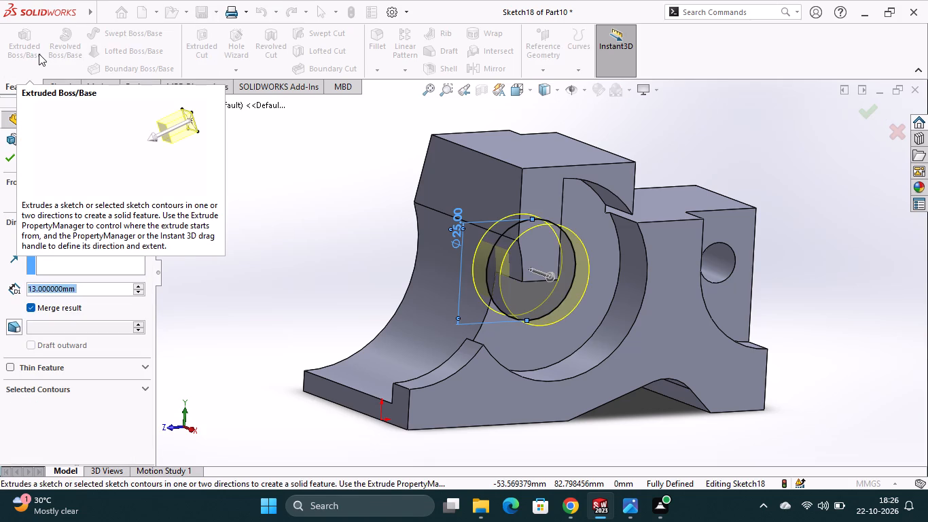
key("5")
key("Return")
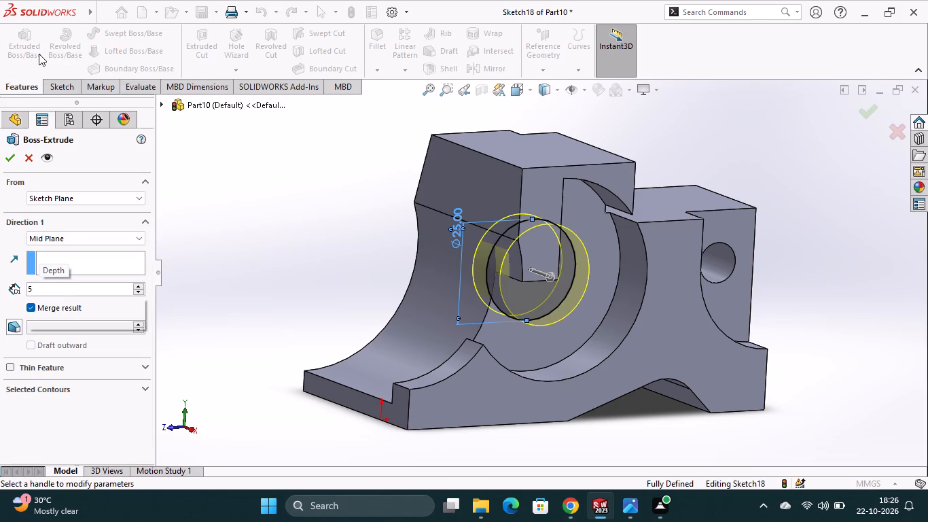
left_click(103, 239)
left_click(96, 249)
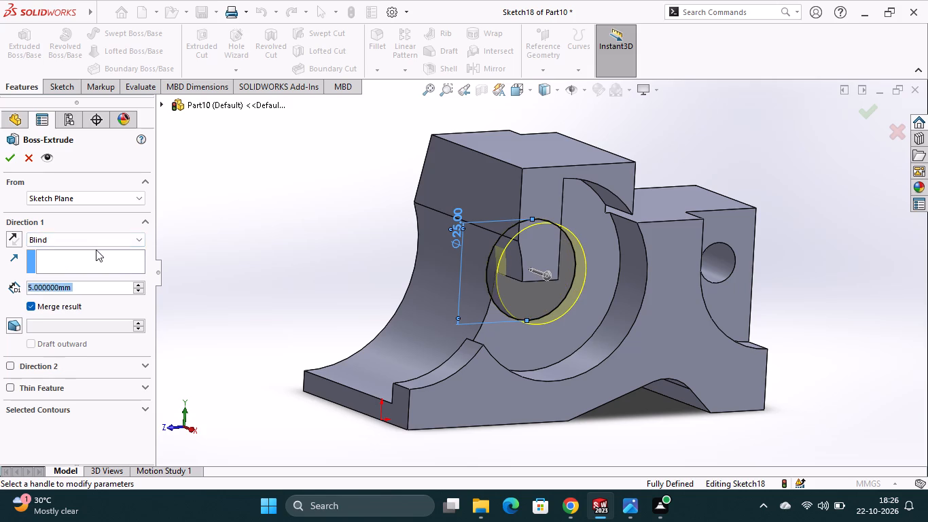
left_click(10, 156)
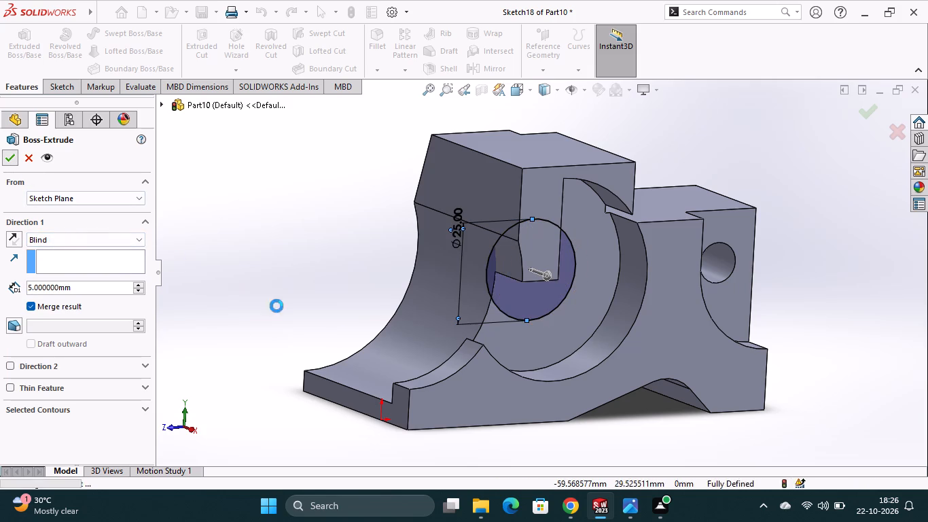
left_click(842, 328)
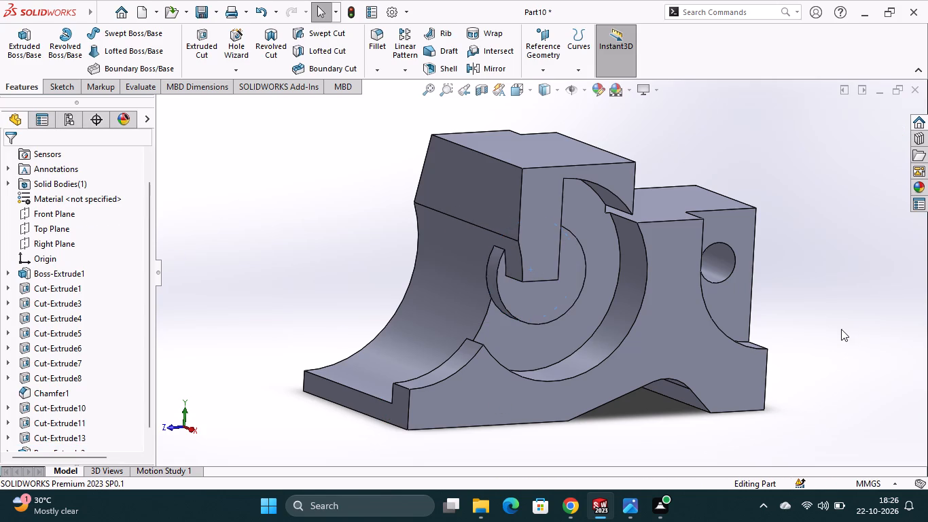
Start a sketch on the round boss's face and draw a concentric circle about 10.3 mm in diameter.
left_click(543, 298)
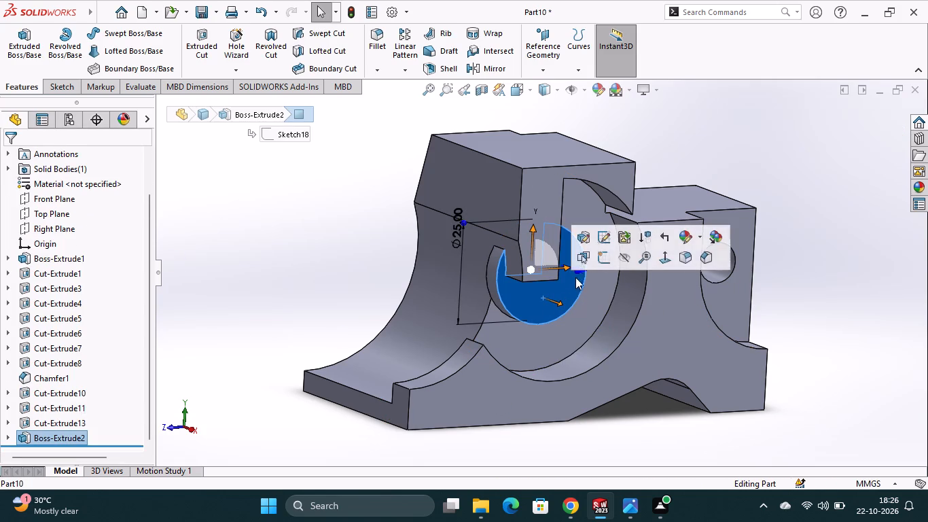
left_click(601, 261)
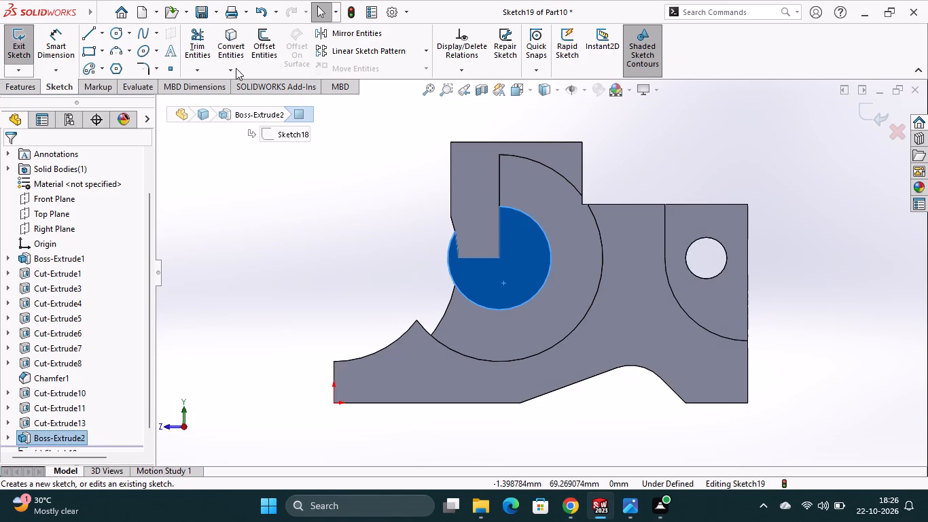
left_click(117, 32)
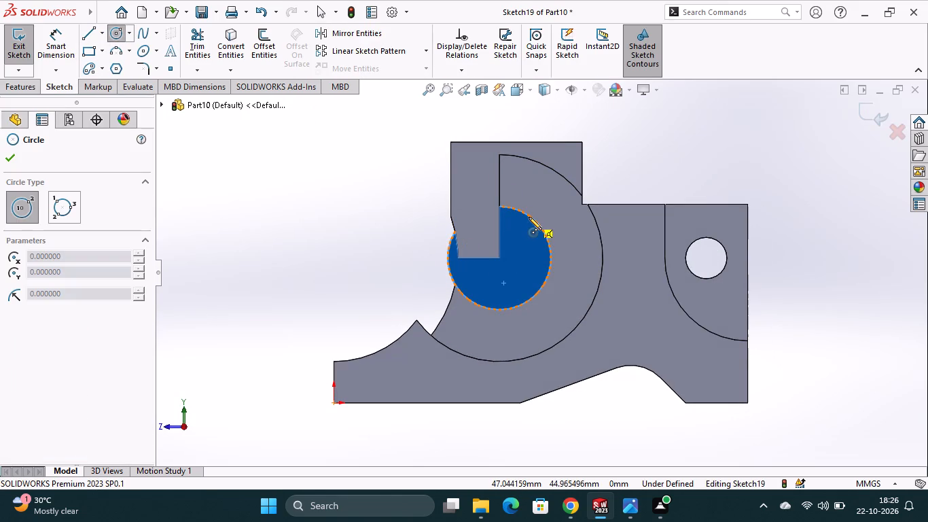
left_click(500, 259)
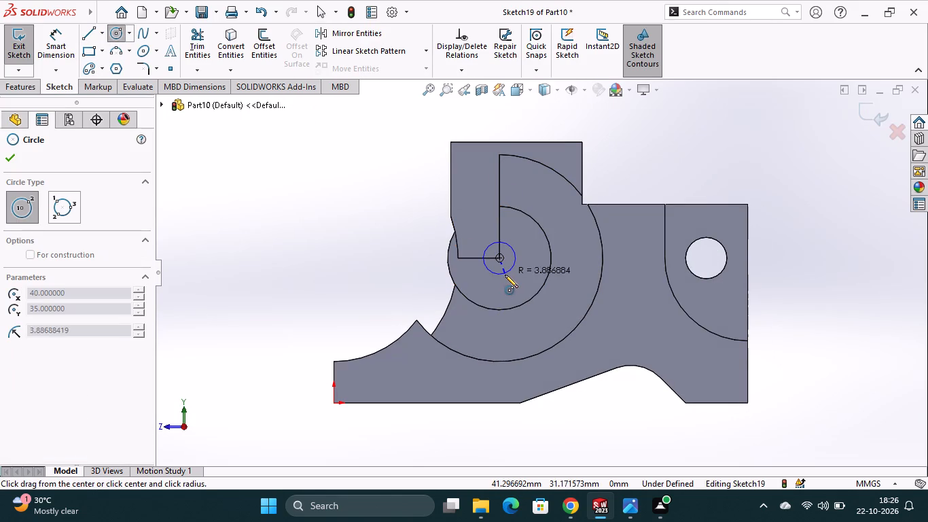
left_click(505, 279)
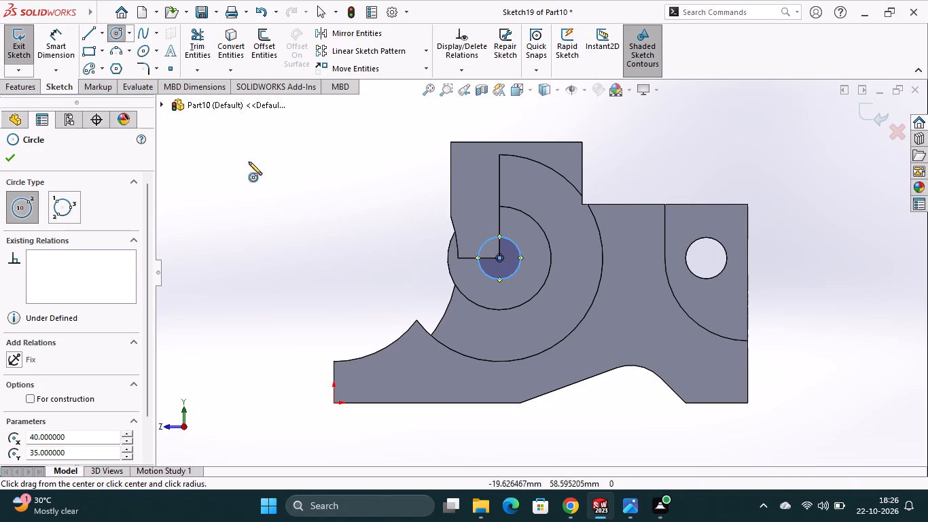
Dimension the small concentric circle's diameter as 10 mm.
left_click(60, 37)
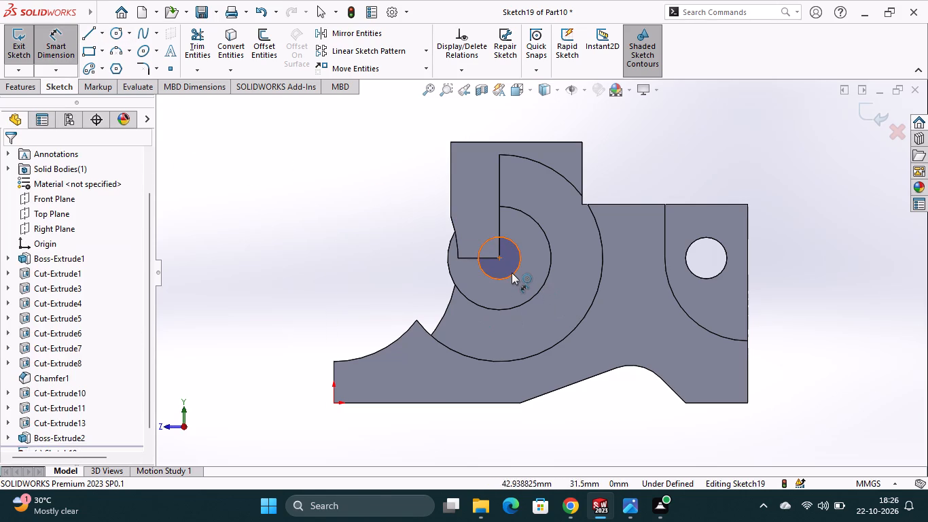
left_click(512, 273)
left_click(495, 340)
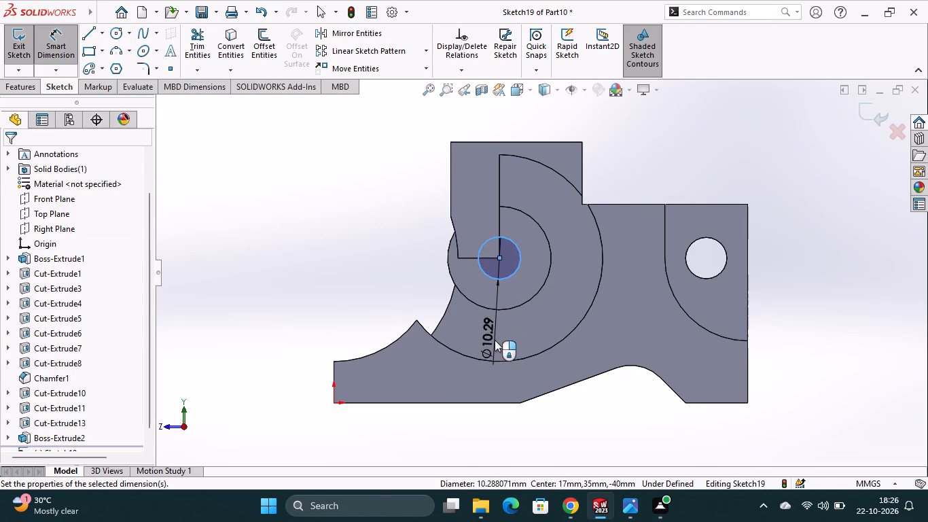
type("10")
key("Return")
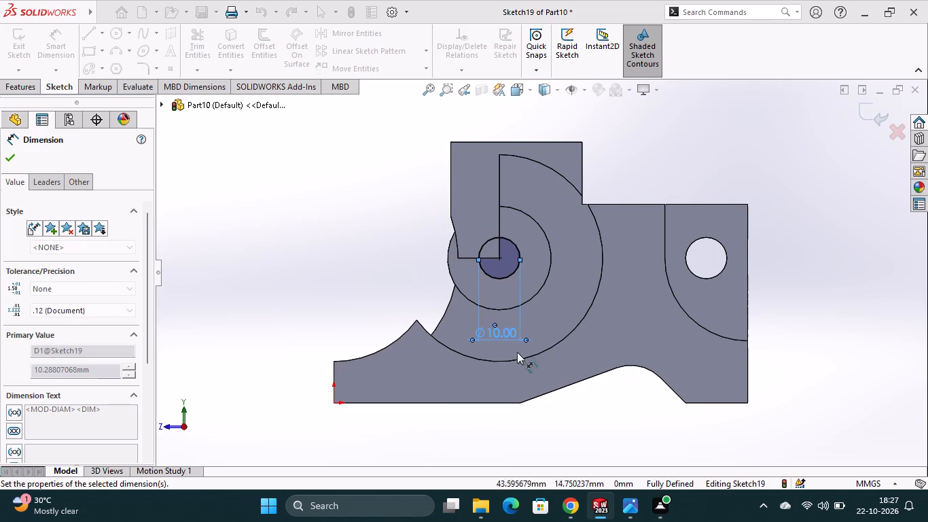
middle_click_drag(592, 421, 664, 436)
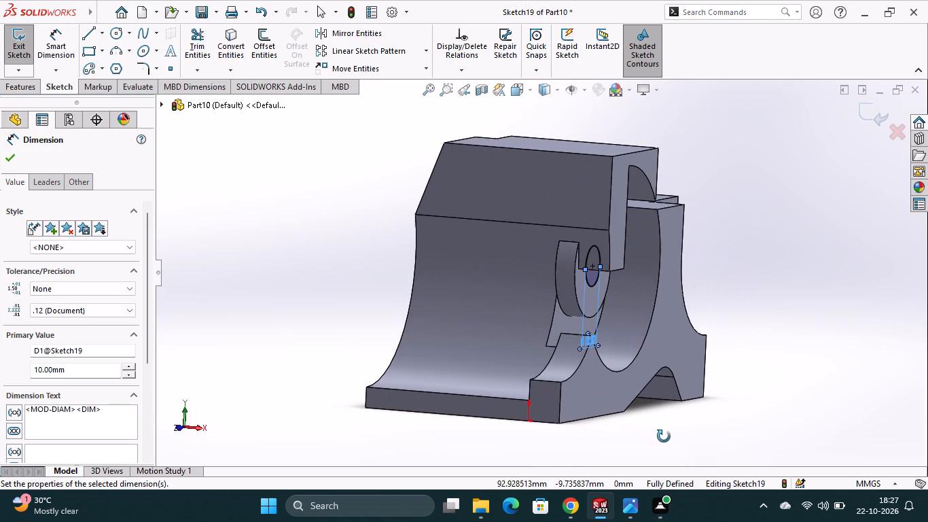
Extrude the 10 mm circle as a Blind boss 8 mm outward from the round boss's face, merged with the block.
middle_click_drag(664, 436, 667, 436)
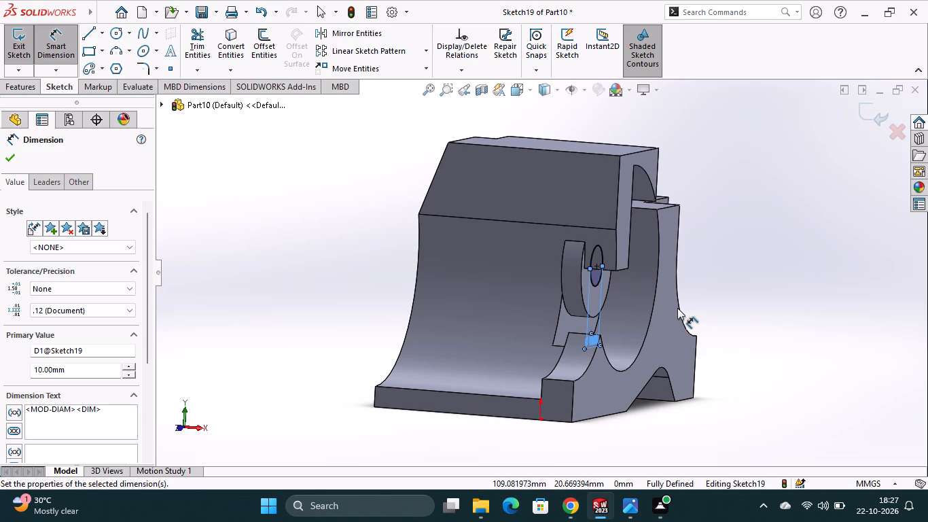
left_click(13, 88)
left_click(24, 61)
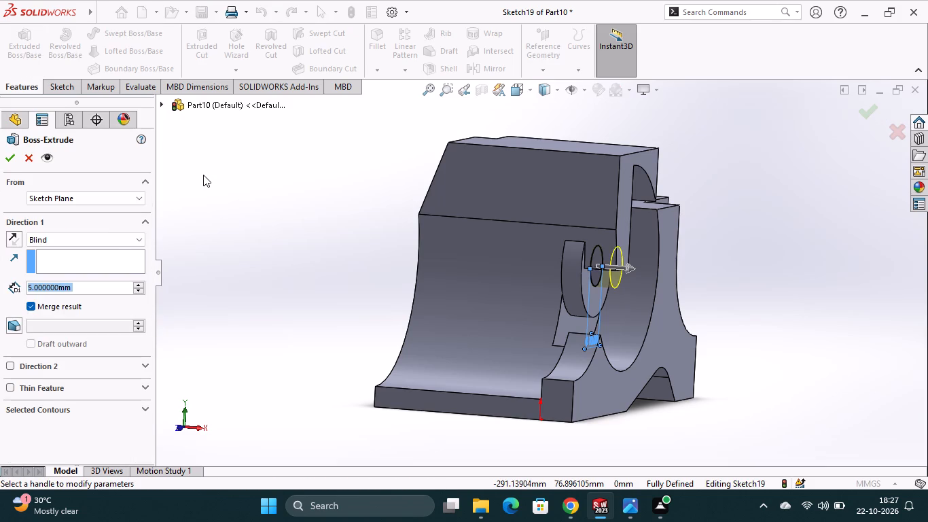
key("8")
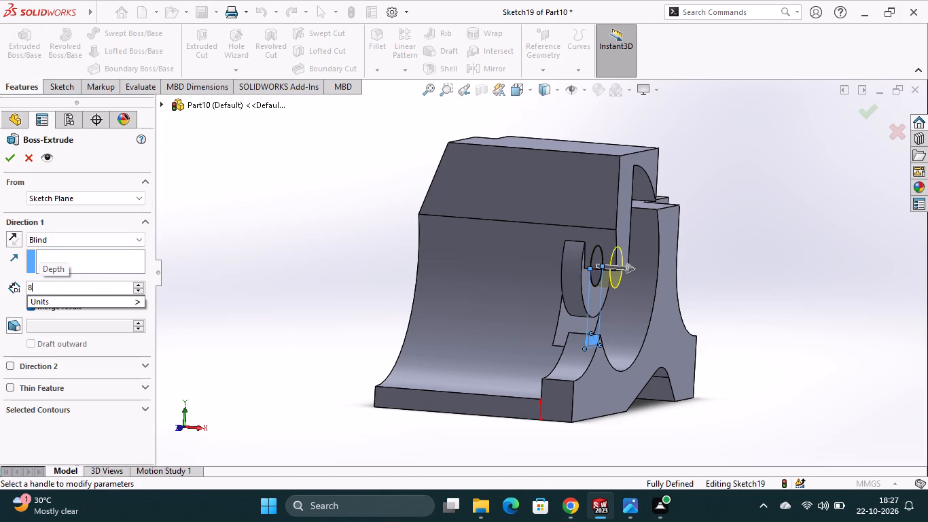
key("Return")
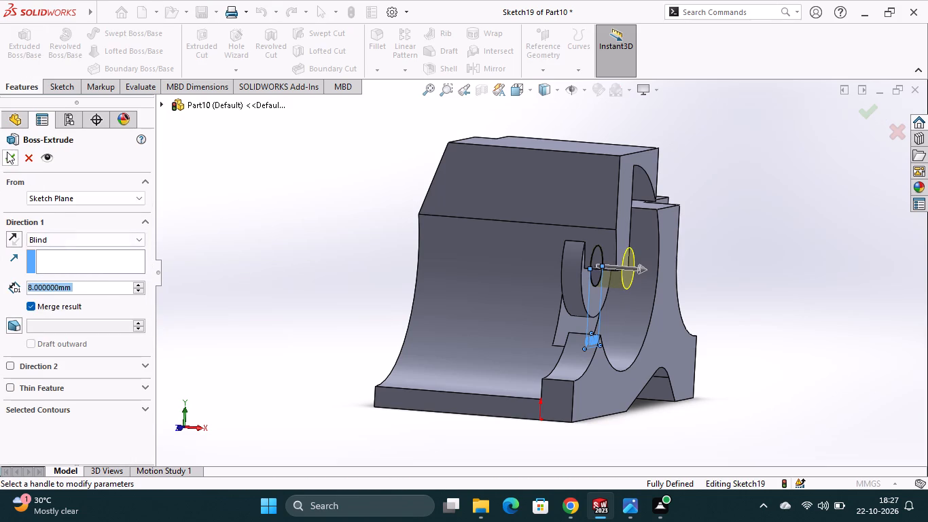
left_click(11, 158)
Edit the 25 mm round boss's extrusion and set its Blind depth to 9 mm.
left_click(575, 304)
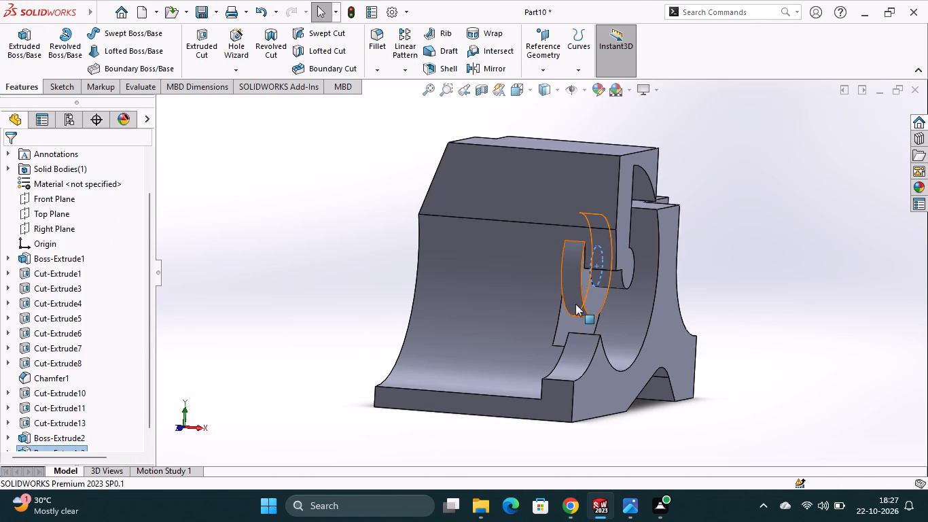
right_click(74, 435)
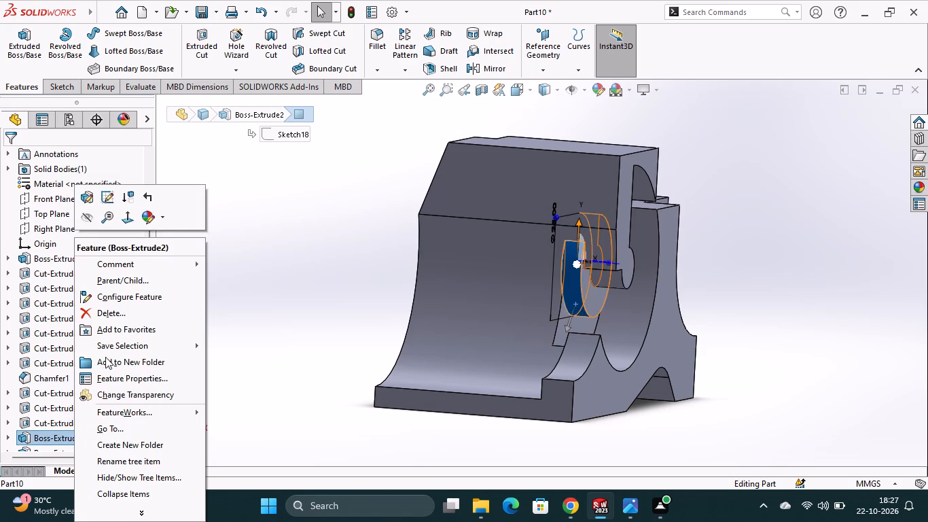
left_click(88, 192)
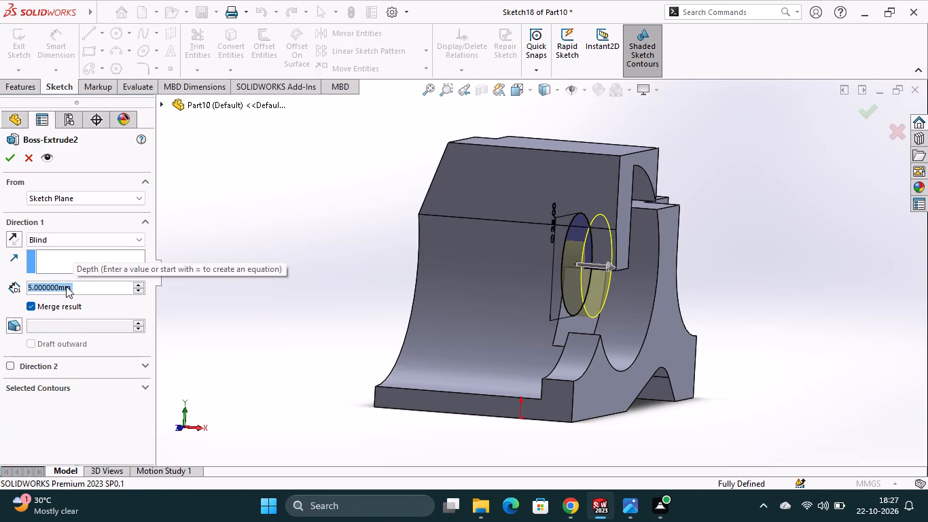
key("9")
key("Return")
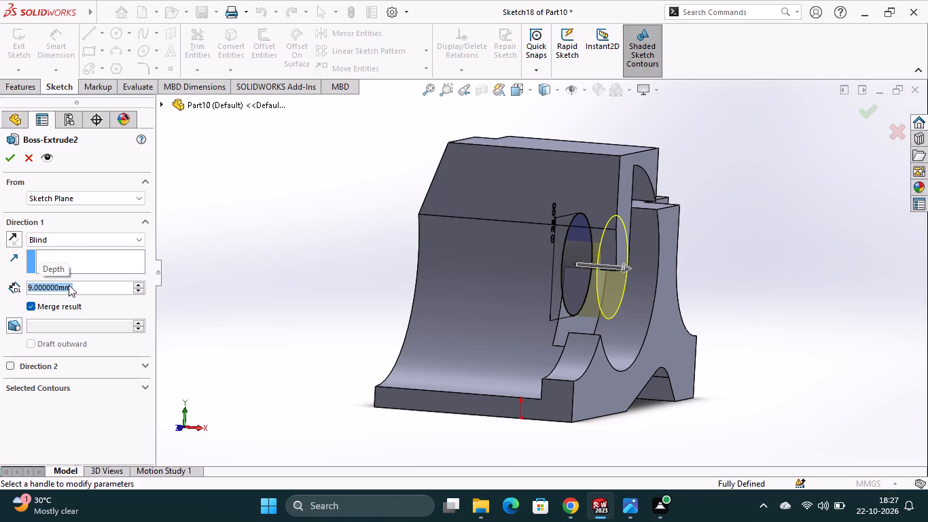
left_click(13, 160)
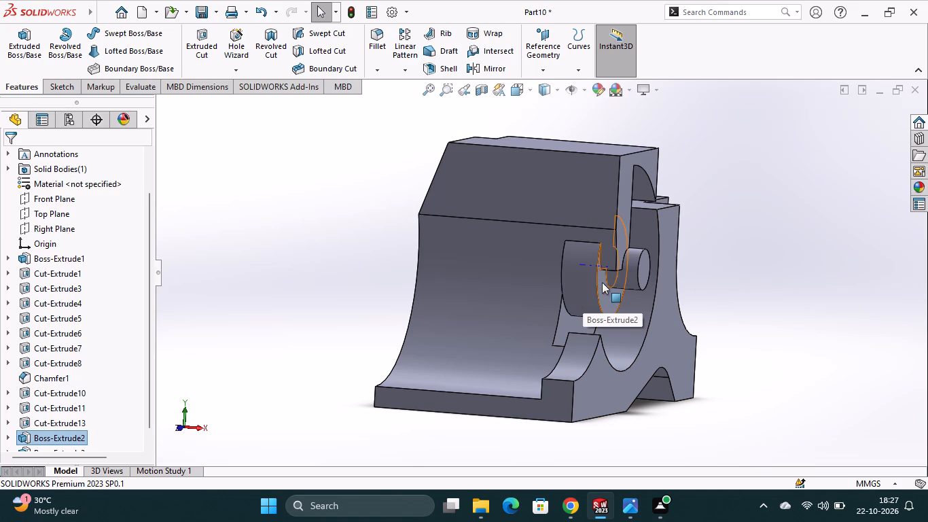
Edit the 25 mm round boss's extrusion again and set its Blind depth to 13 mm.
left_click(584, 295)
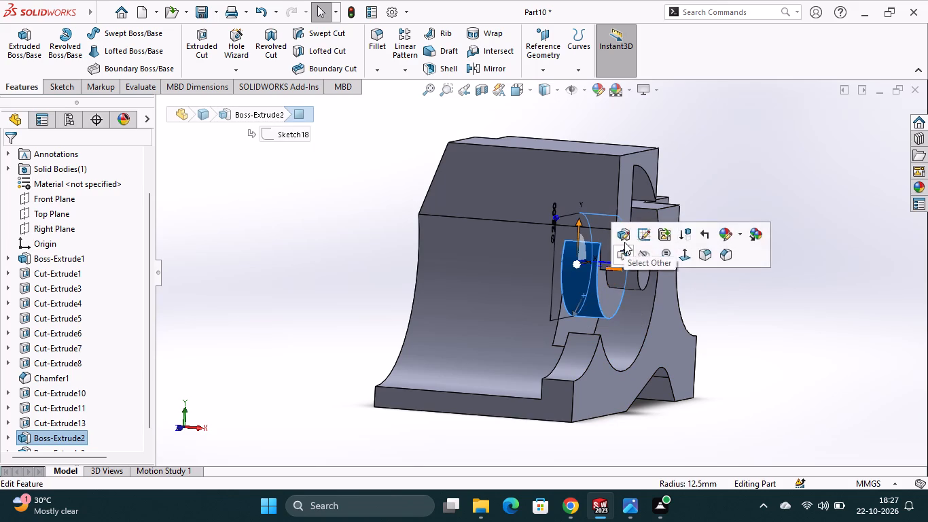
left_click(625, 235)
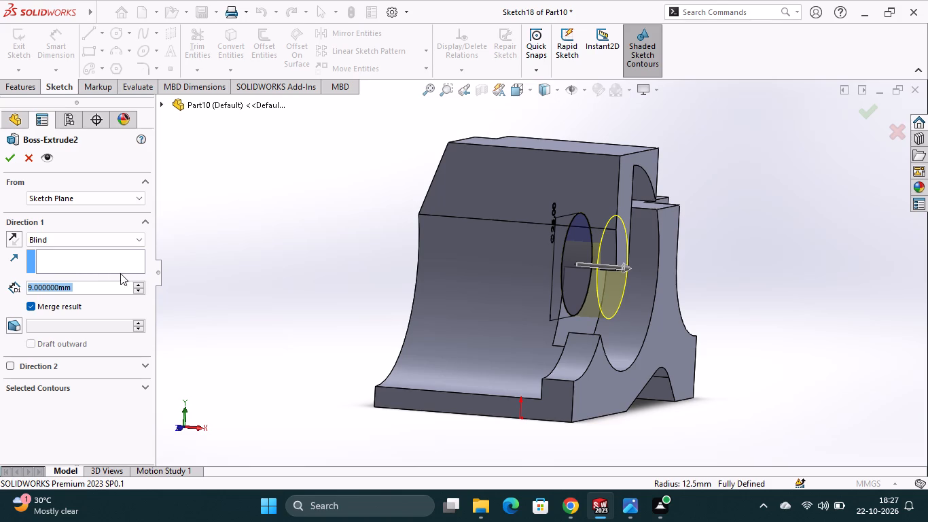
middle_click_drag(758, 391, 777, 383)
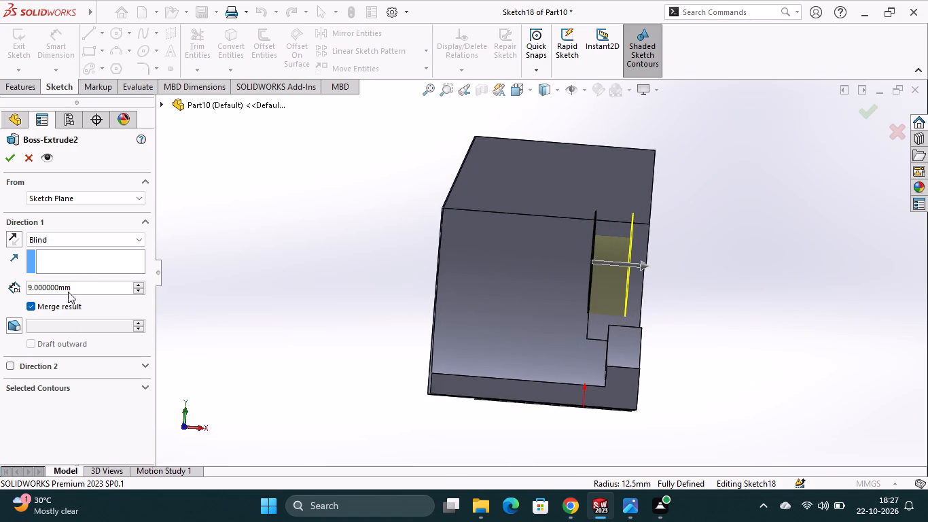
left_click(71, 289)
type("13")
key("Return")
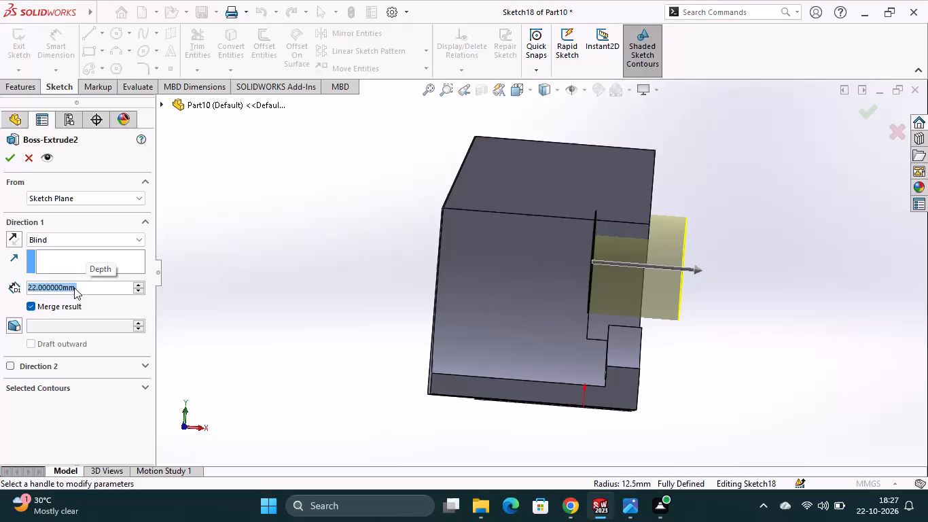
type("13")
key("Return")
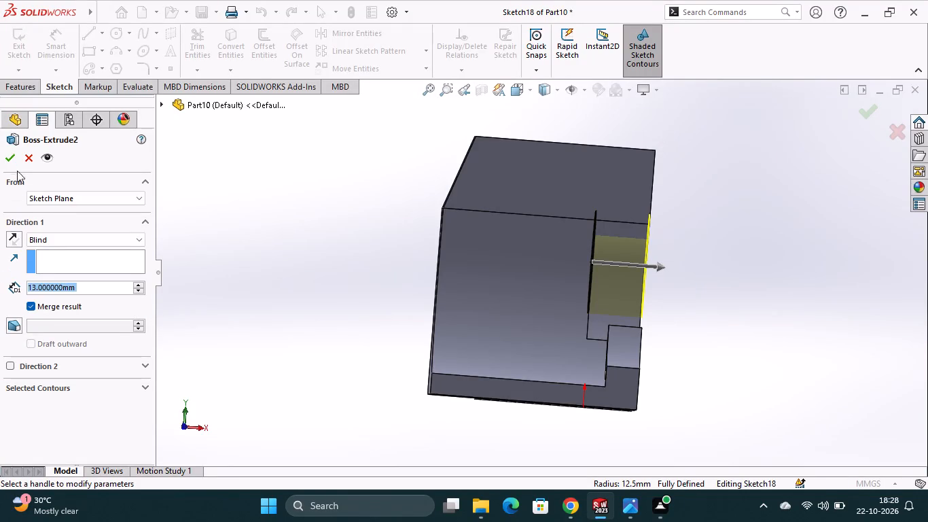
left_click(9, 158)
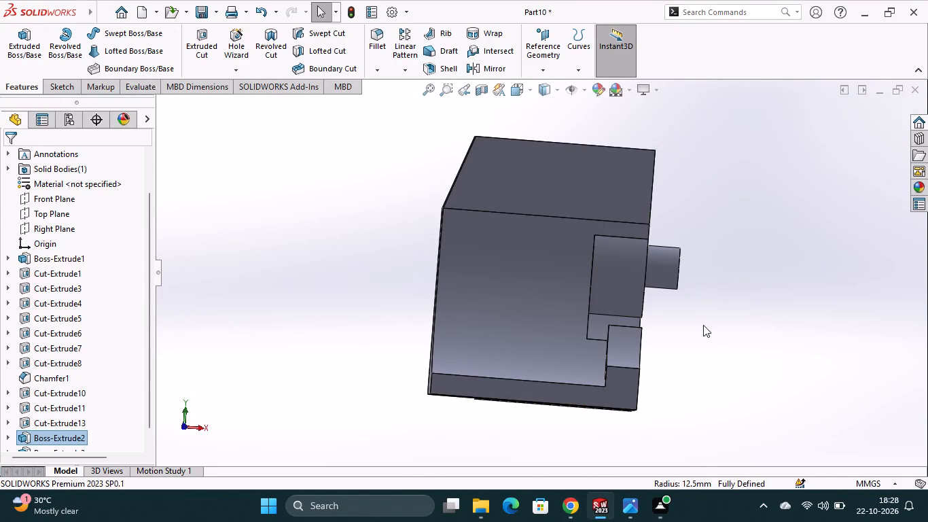
Edit the 25 mm round boss's extrusion and set its Blind depth to 10 mm.
middle_click_drag(703, 325, 684, 326)
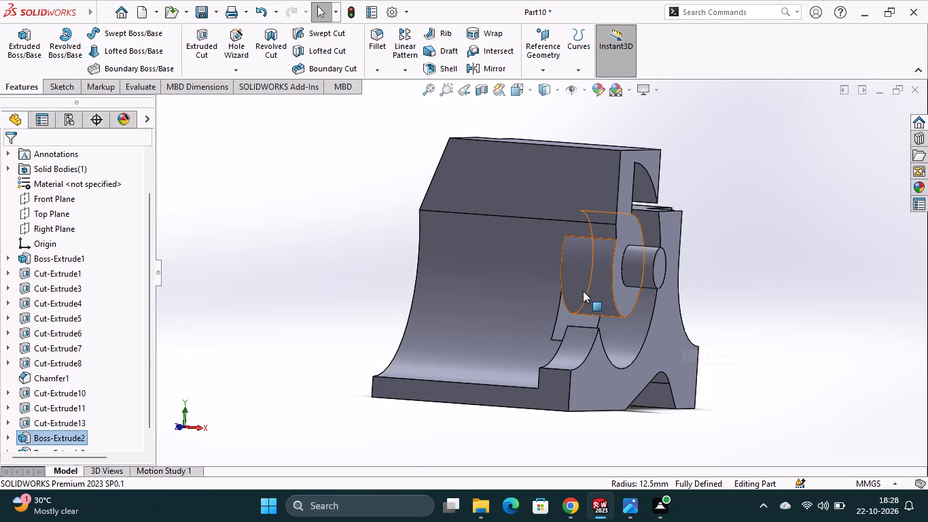
double_click(588, 289)
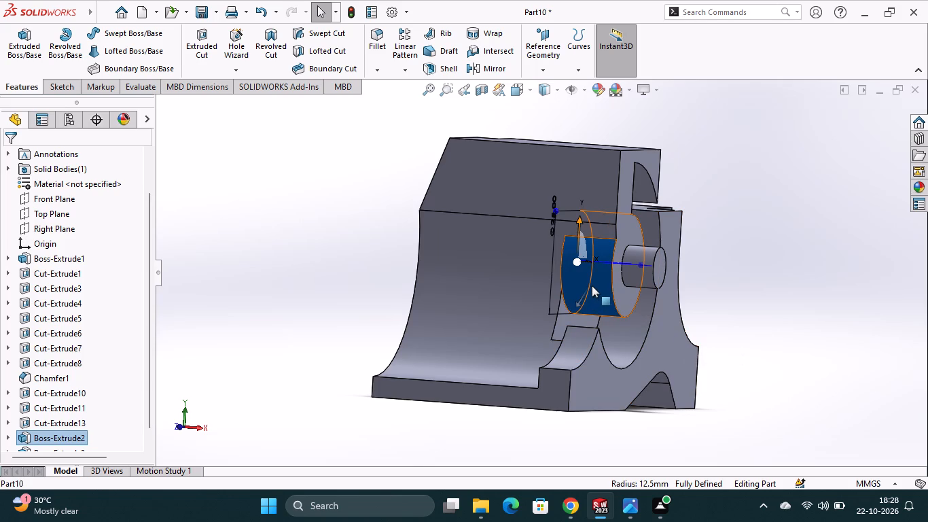
right_click(598, 294)
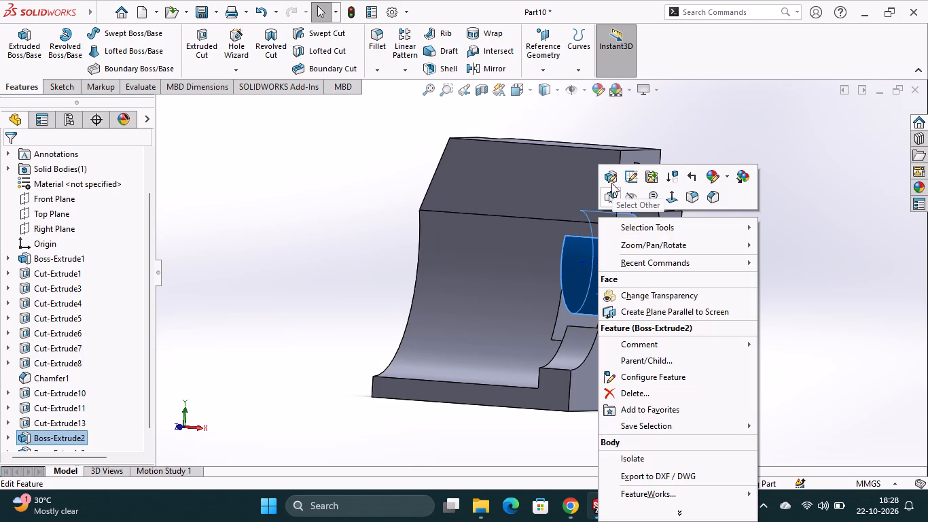
left_click(611, 182)
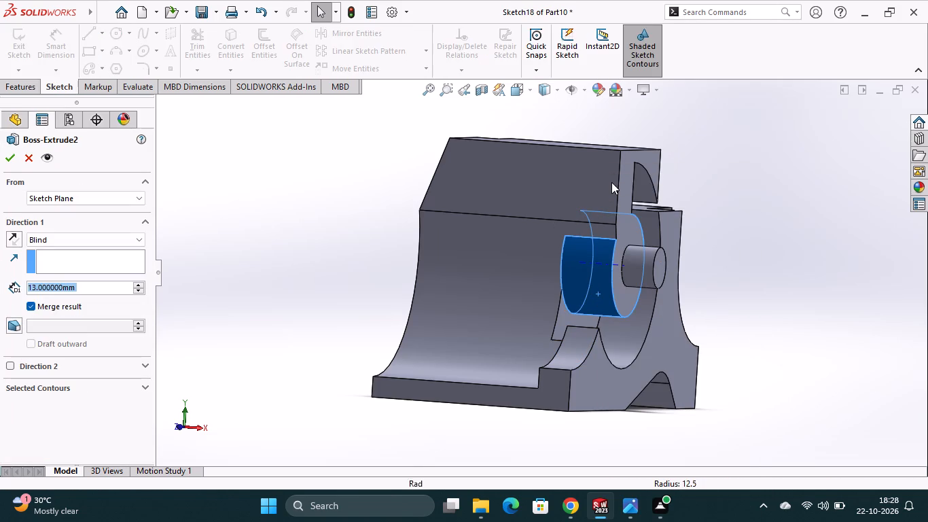
type("10")
key("Return")
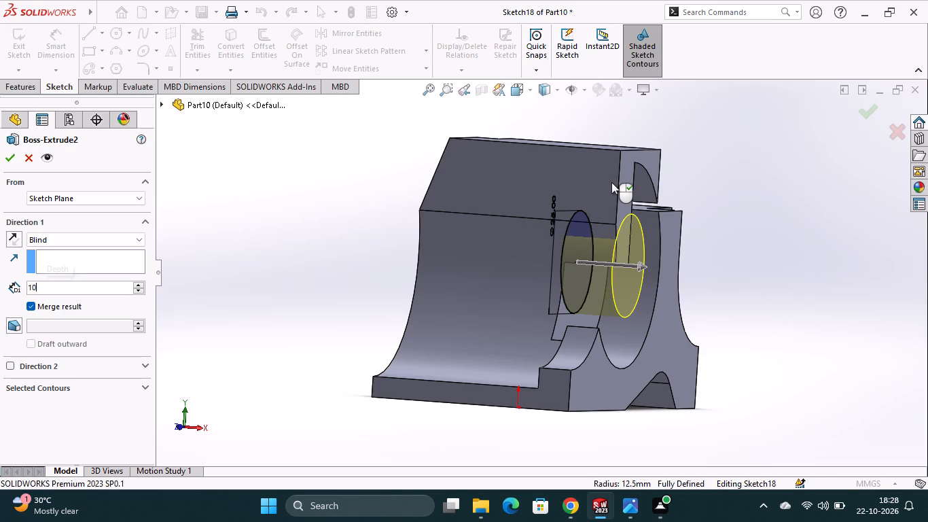
left_click(12, 162)
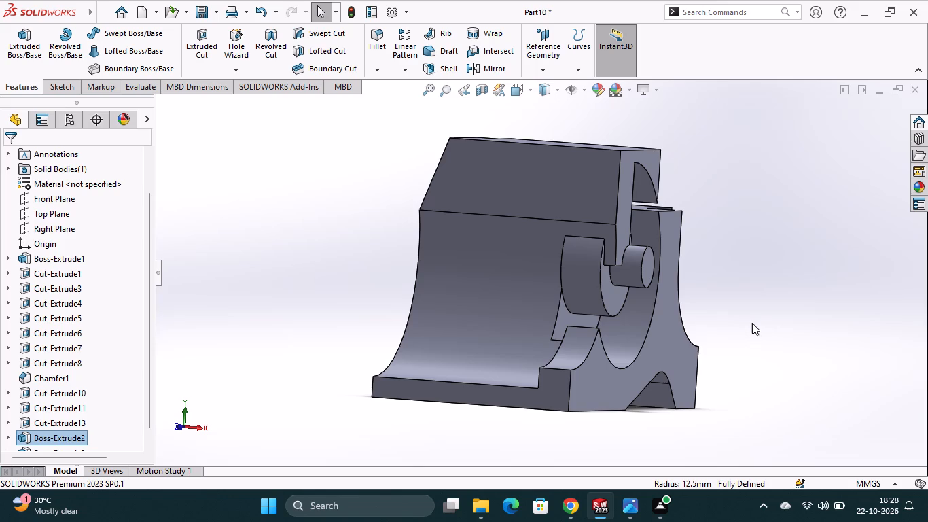
Start a sketch on the block's upper side face above the round boss and convert that face's outline into sketch entities.
left_click(754, 319)
middle_click_drag(762, 318, 753, 318)
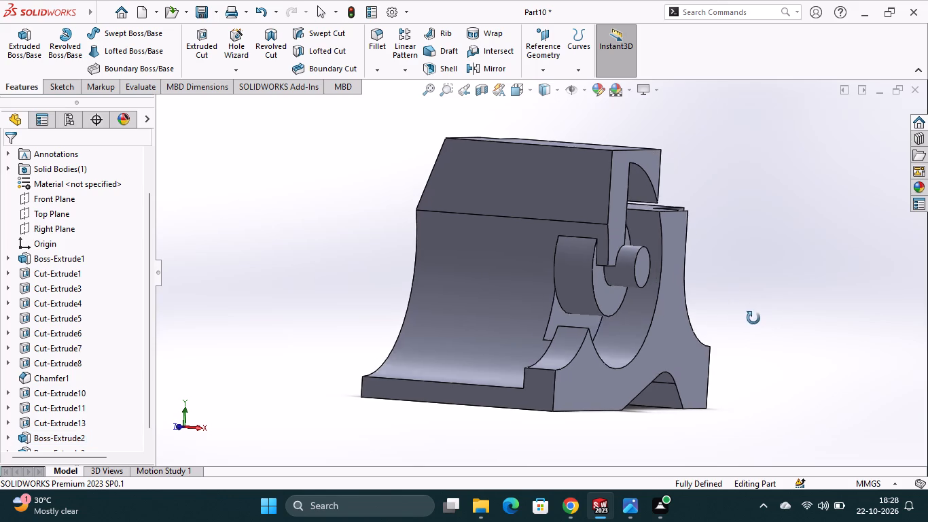
middle_click_drag(753, 318, 731, 319)
left_click(558, 231)
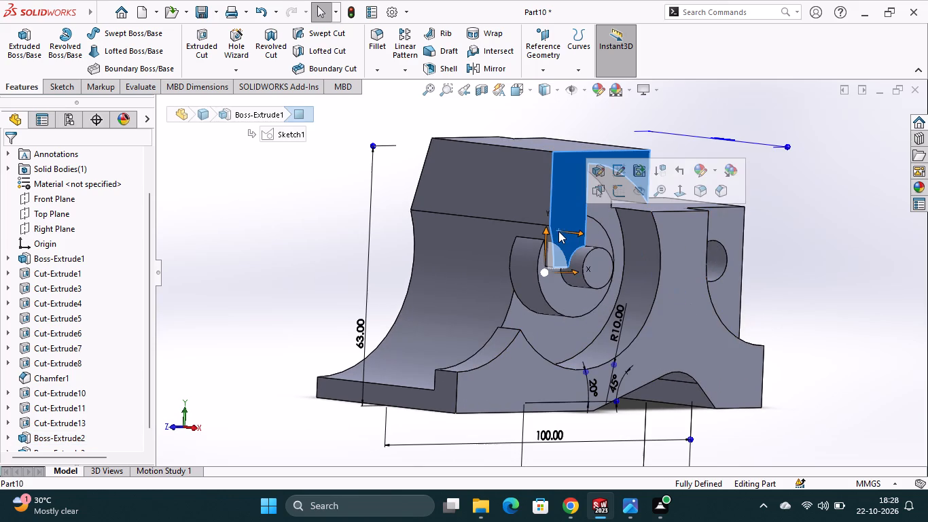
left_click(620, 188)
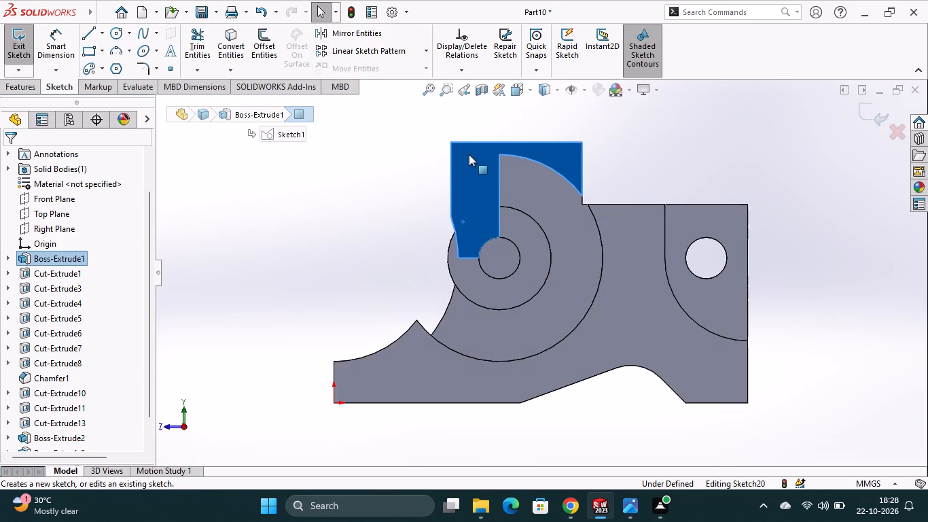
left_click(231, 41)
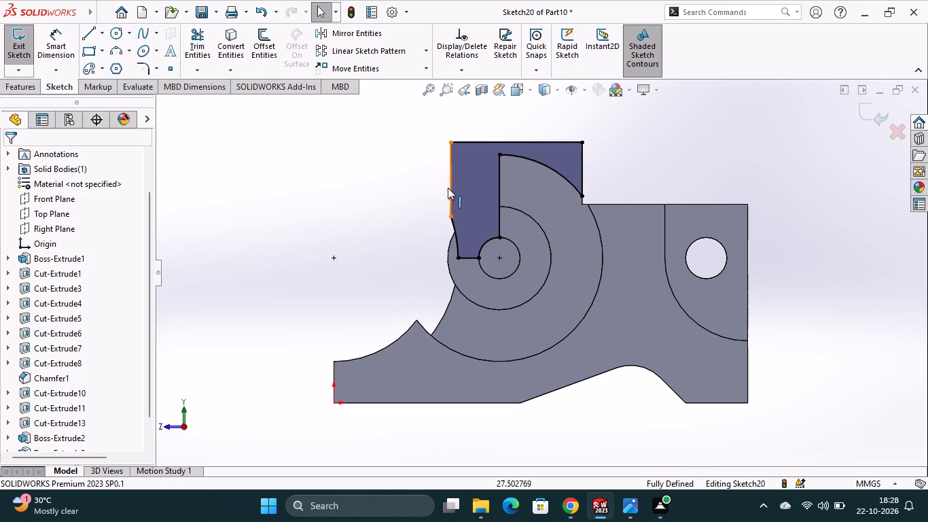
left_click(450, 186)
left_click(395, 131)
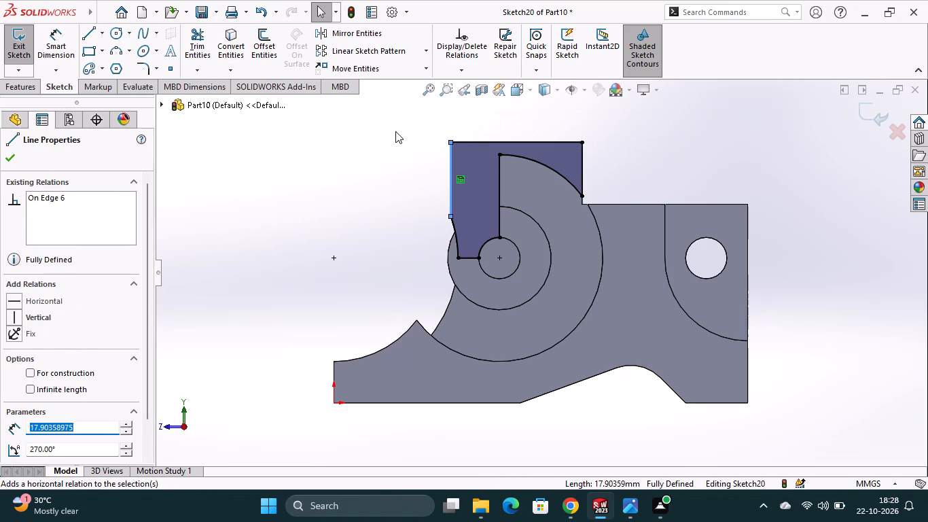
Draw a vertical line from the top end of the large arc to just beyond the block's top edge.
left_click(90, 36)
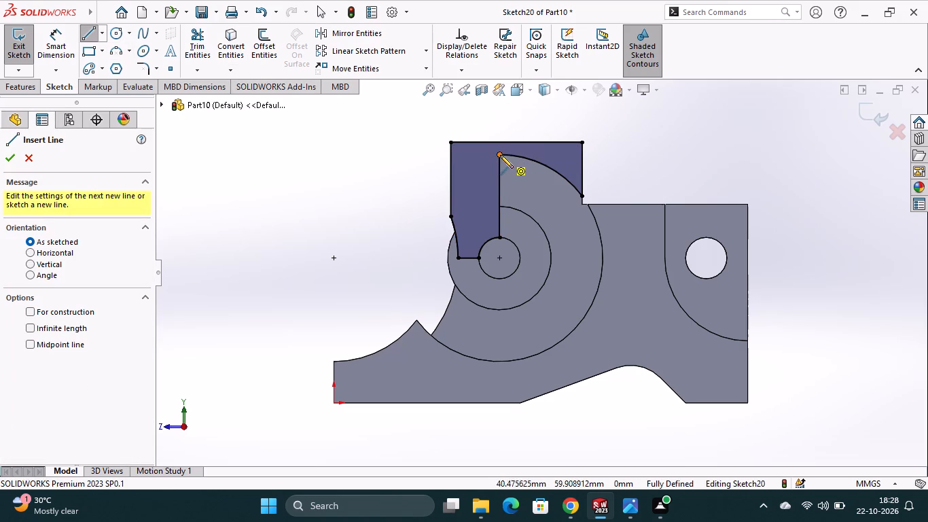
left_click(499, 155)
left_click(500, 132)
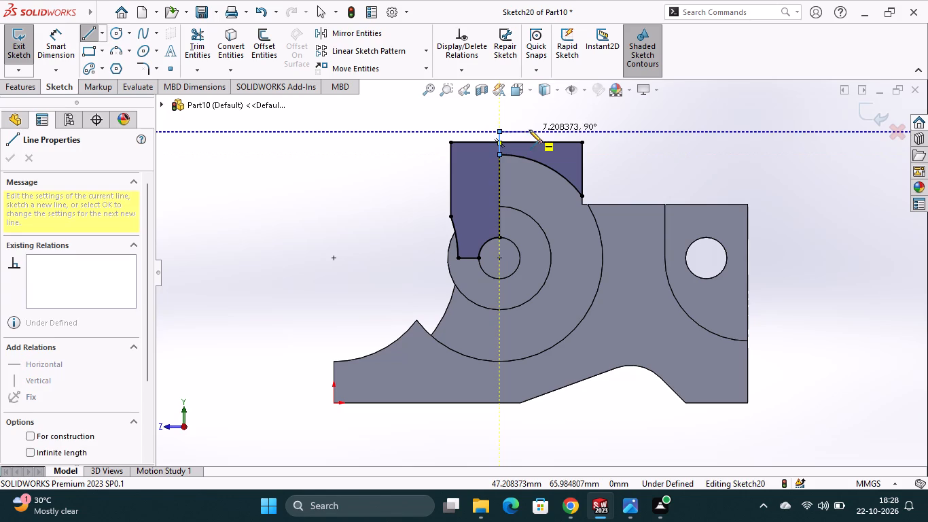
Trim away the top edge, large arc and side edge beyond the vertical line, plus the line's overhang, leaving a closed column profile.
left_click(201, 43)
left_click(542, 142)
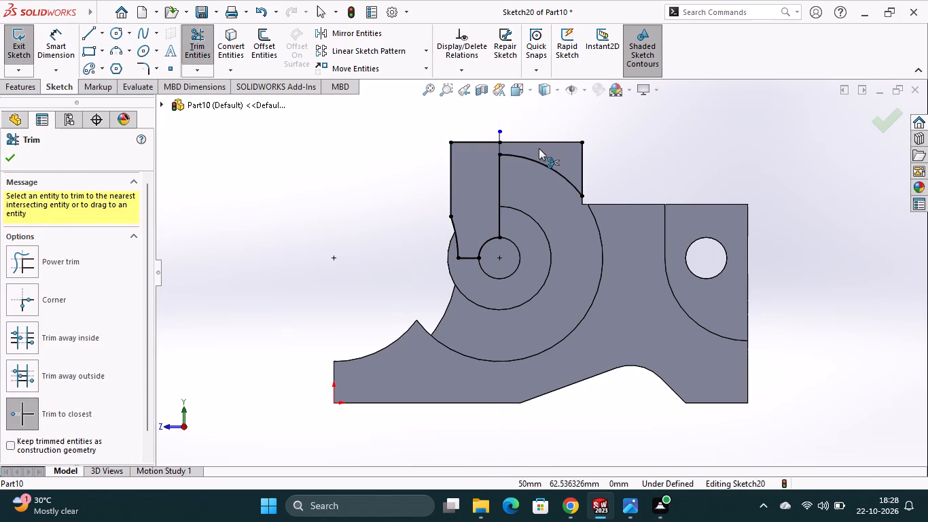
left_click(534, 161)
left_click(581, 169)
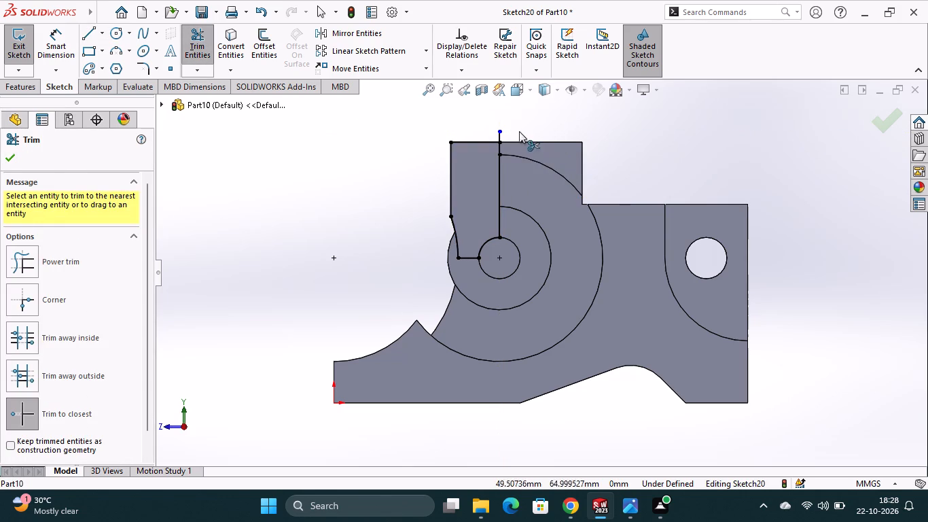
left_click(499, 134)
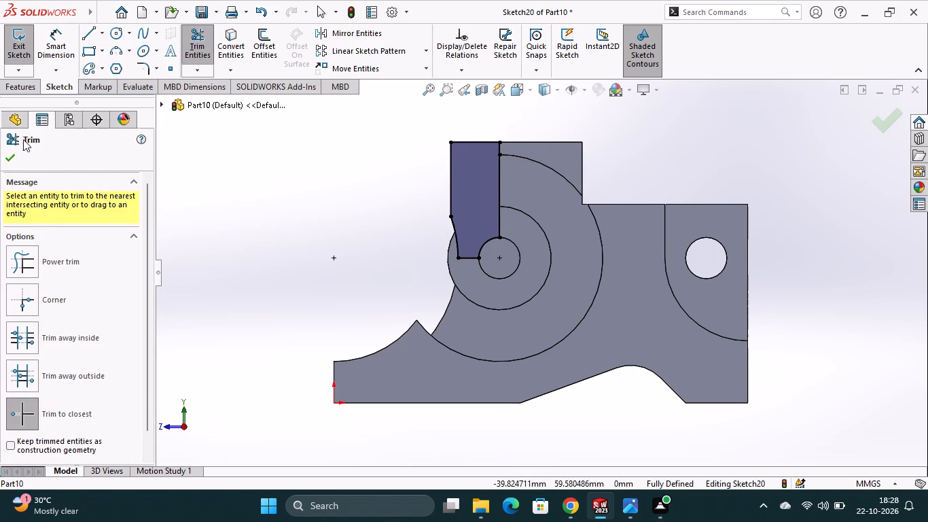
left_click(10, 154)
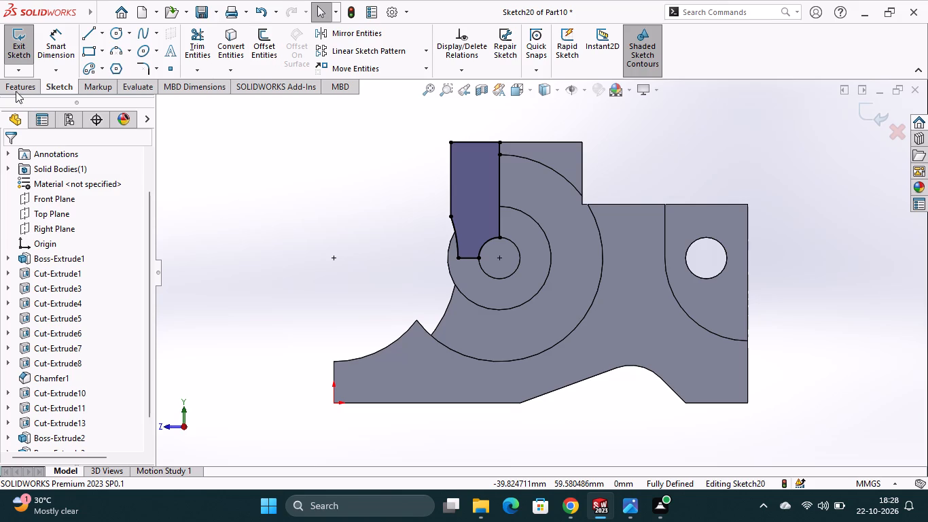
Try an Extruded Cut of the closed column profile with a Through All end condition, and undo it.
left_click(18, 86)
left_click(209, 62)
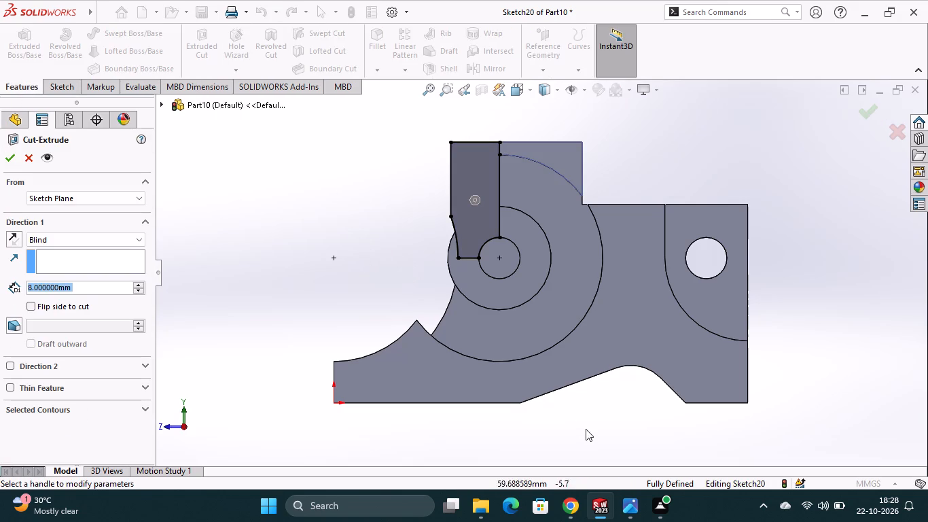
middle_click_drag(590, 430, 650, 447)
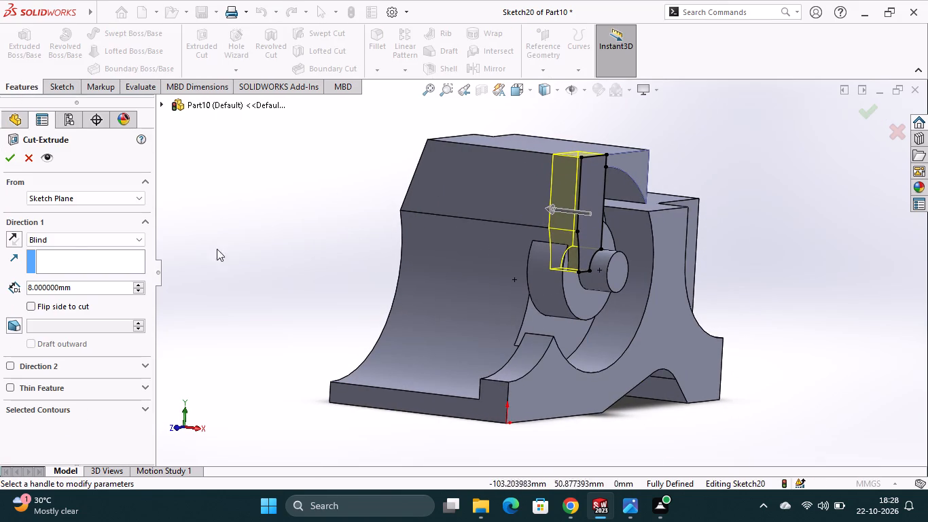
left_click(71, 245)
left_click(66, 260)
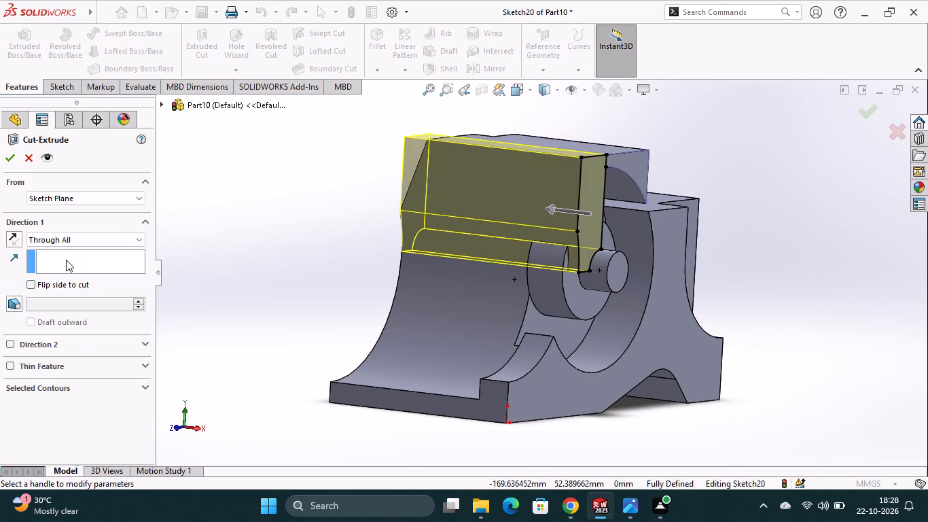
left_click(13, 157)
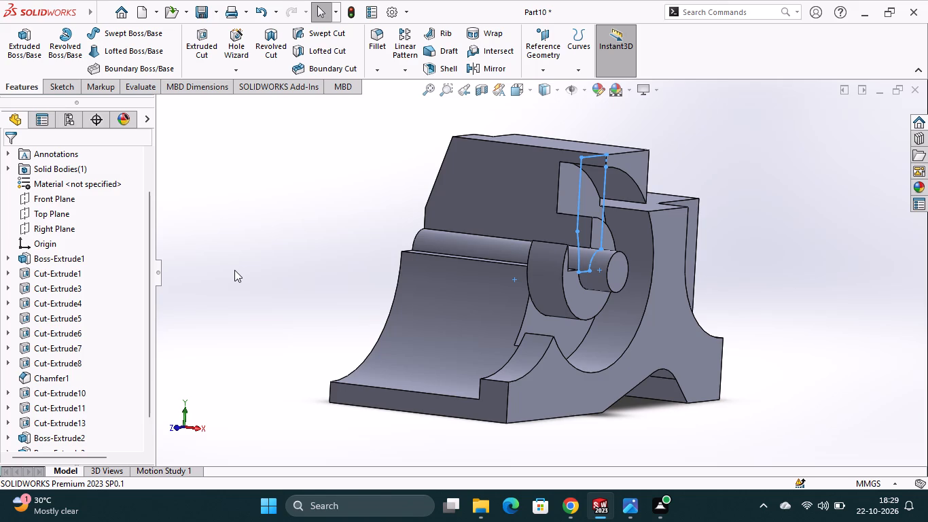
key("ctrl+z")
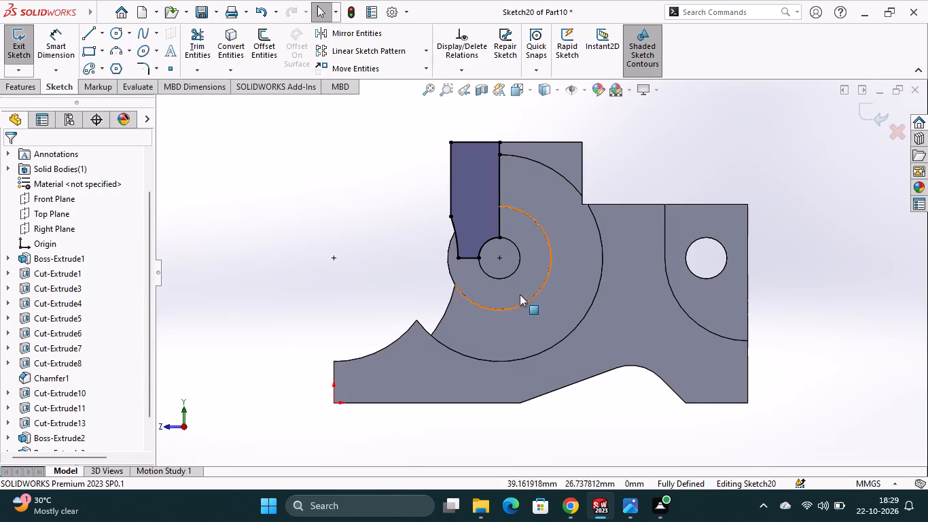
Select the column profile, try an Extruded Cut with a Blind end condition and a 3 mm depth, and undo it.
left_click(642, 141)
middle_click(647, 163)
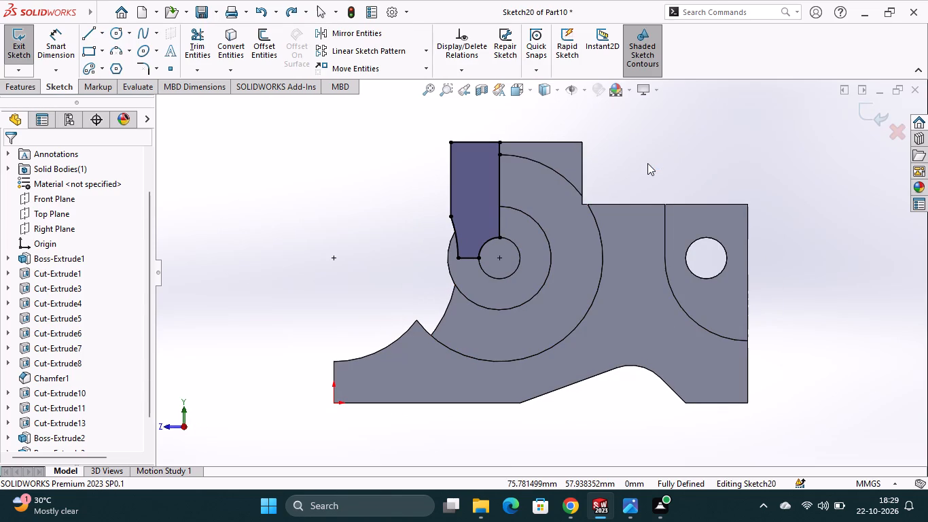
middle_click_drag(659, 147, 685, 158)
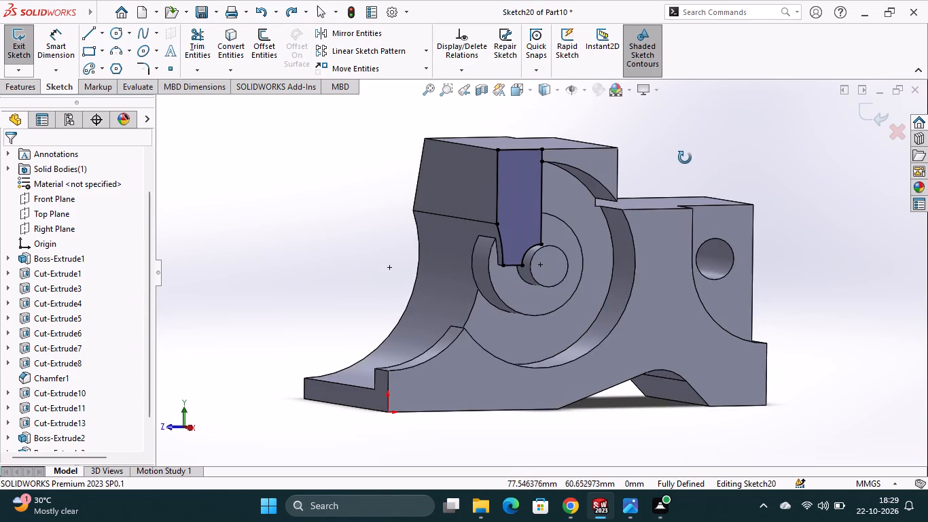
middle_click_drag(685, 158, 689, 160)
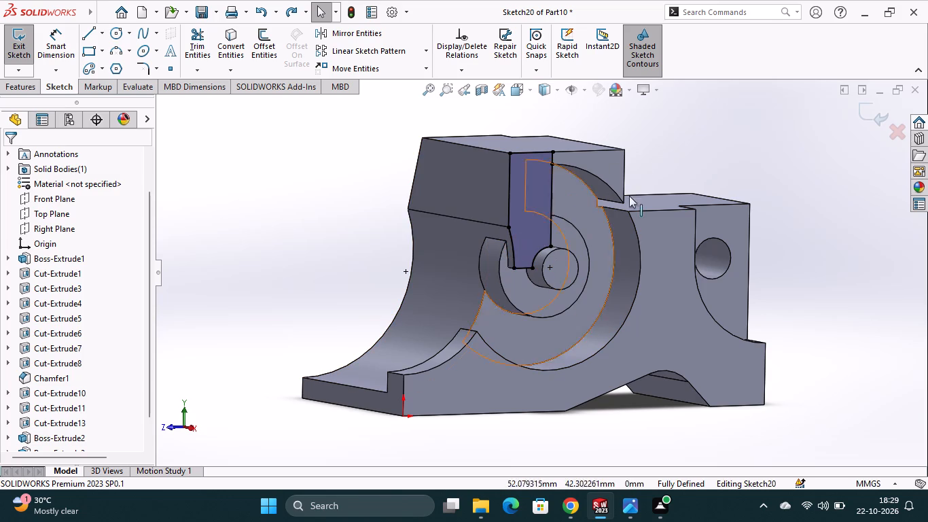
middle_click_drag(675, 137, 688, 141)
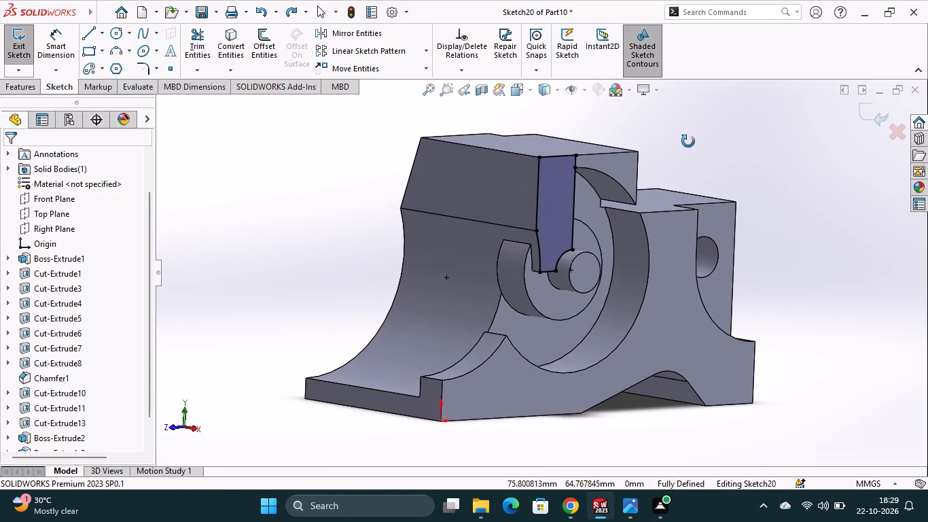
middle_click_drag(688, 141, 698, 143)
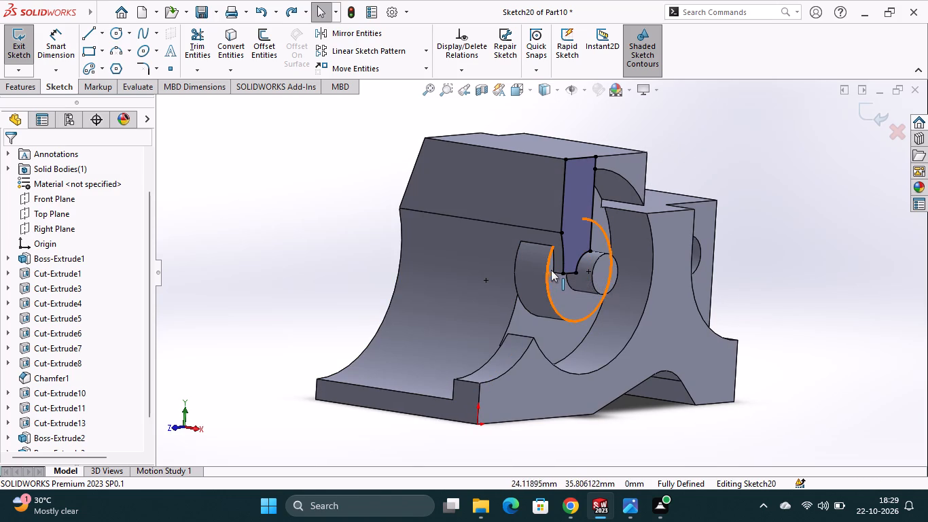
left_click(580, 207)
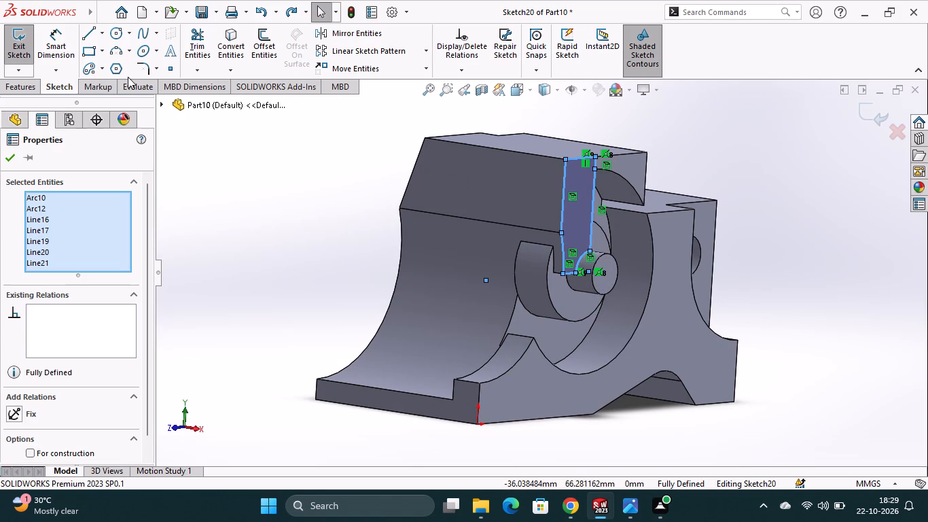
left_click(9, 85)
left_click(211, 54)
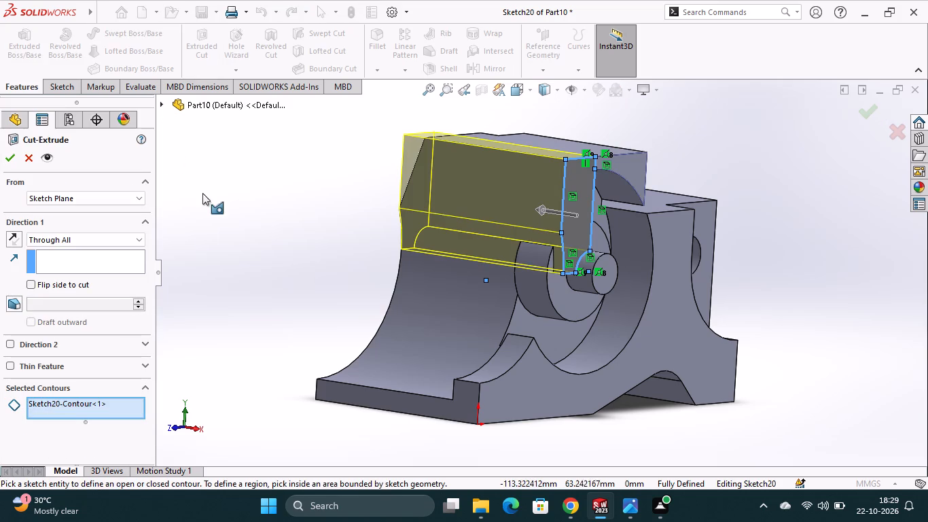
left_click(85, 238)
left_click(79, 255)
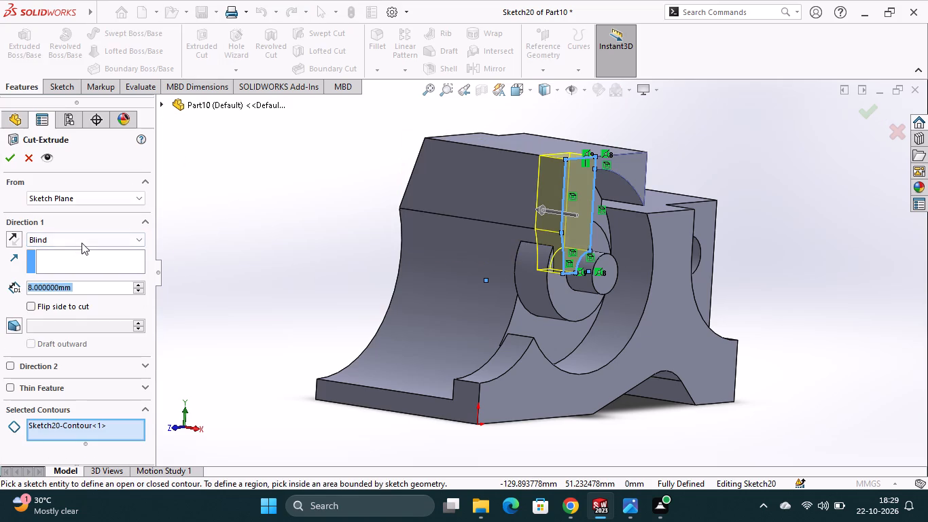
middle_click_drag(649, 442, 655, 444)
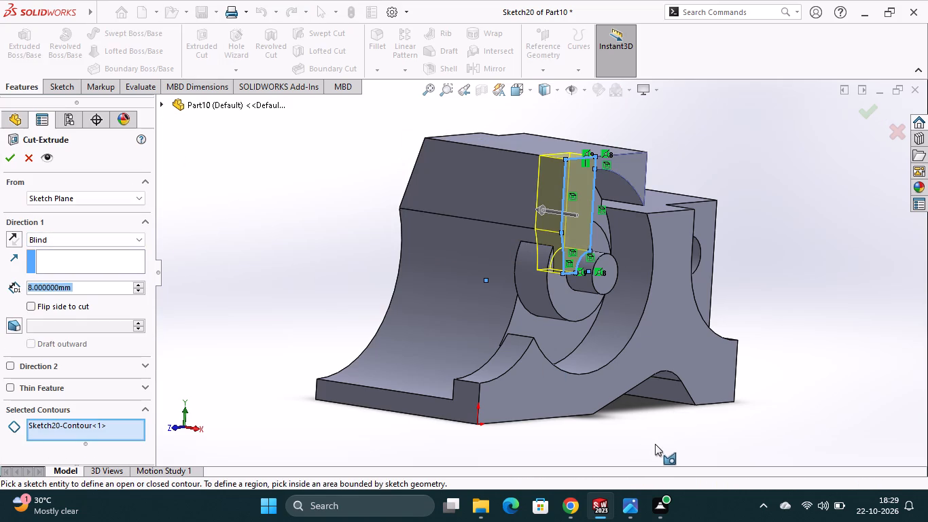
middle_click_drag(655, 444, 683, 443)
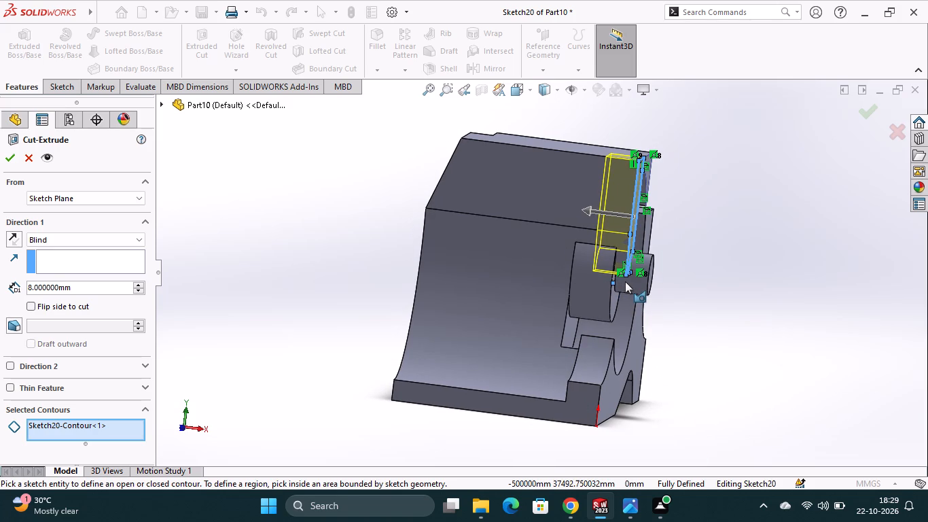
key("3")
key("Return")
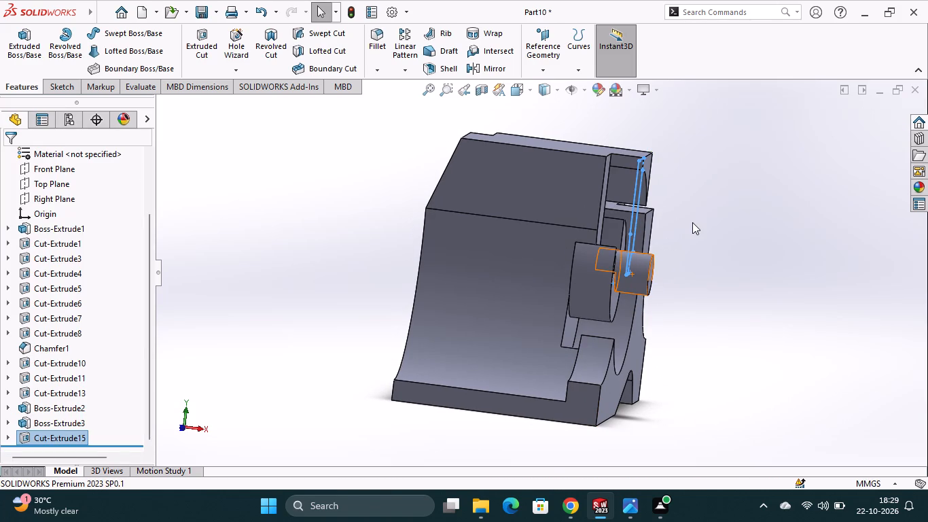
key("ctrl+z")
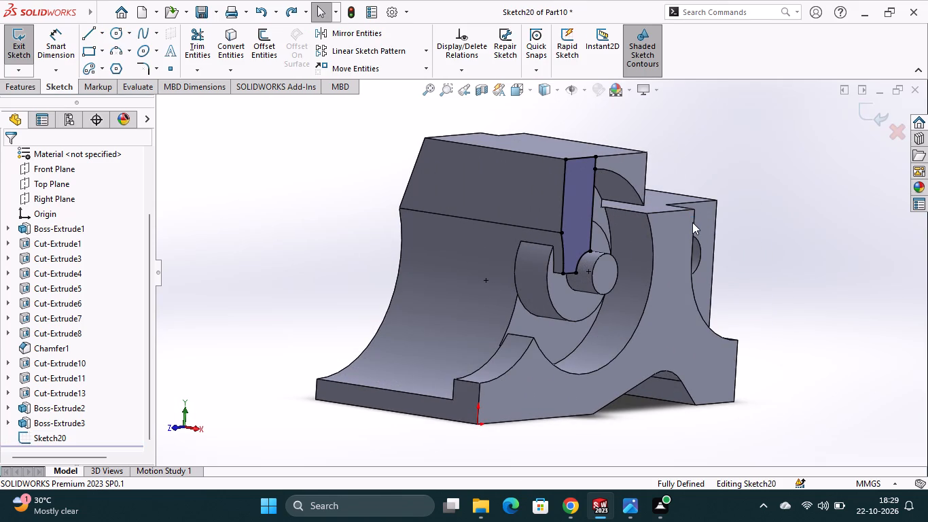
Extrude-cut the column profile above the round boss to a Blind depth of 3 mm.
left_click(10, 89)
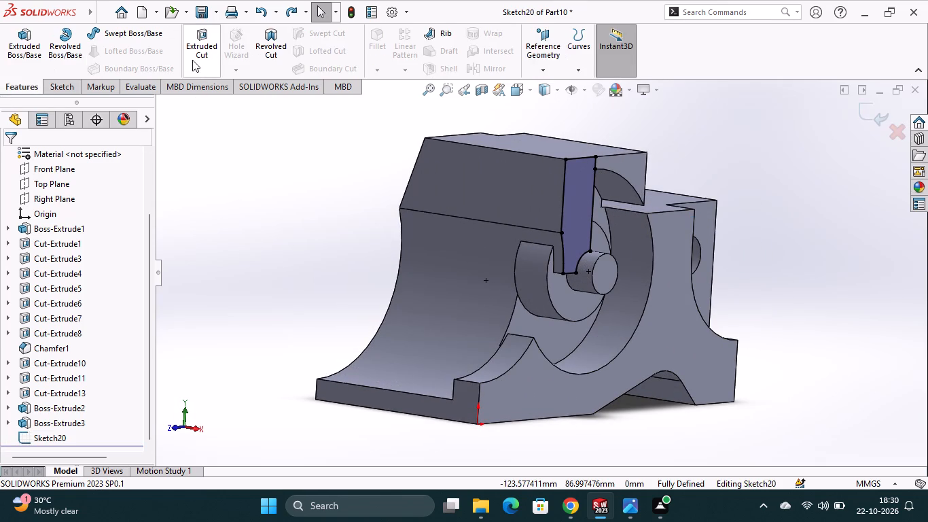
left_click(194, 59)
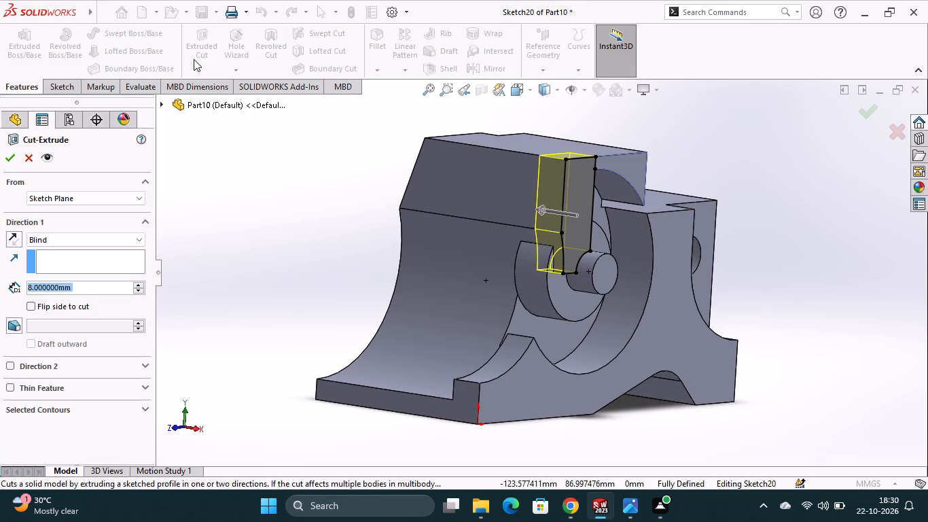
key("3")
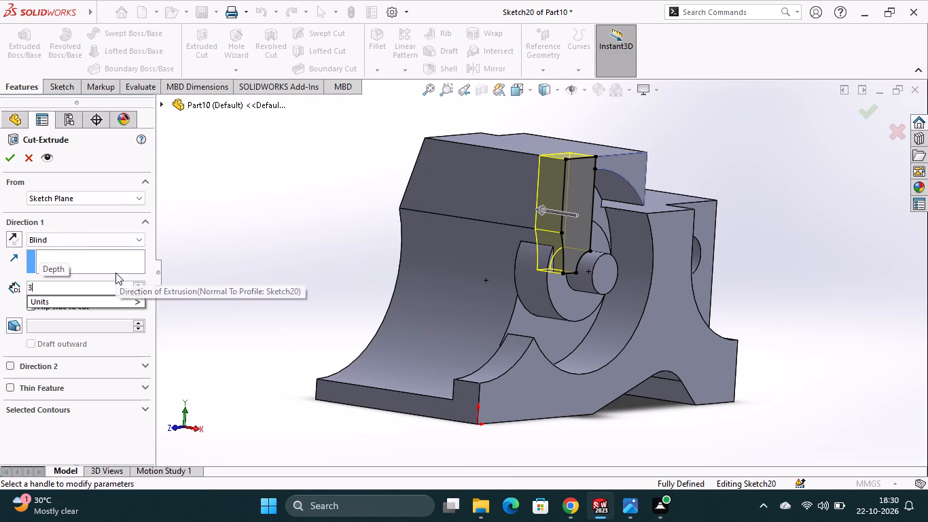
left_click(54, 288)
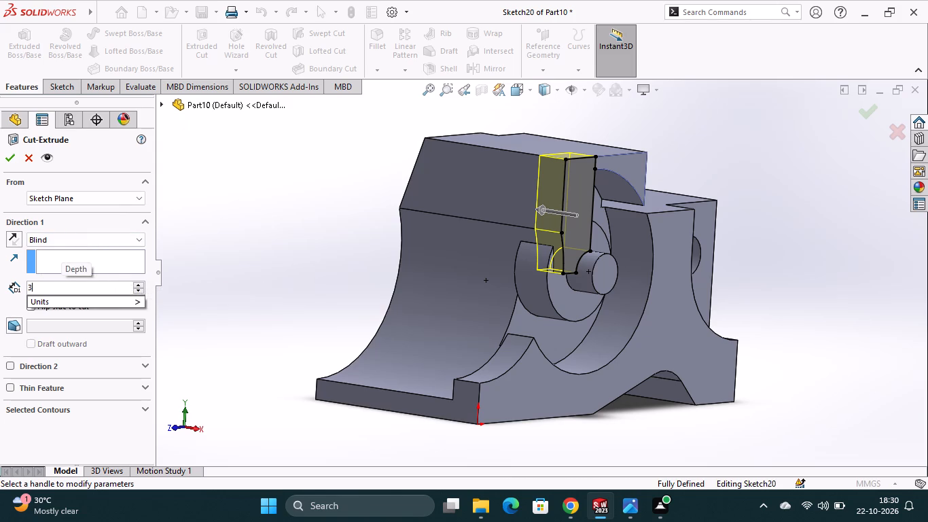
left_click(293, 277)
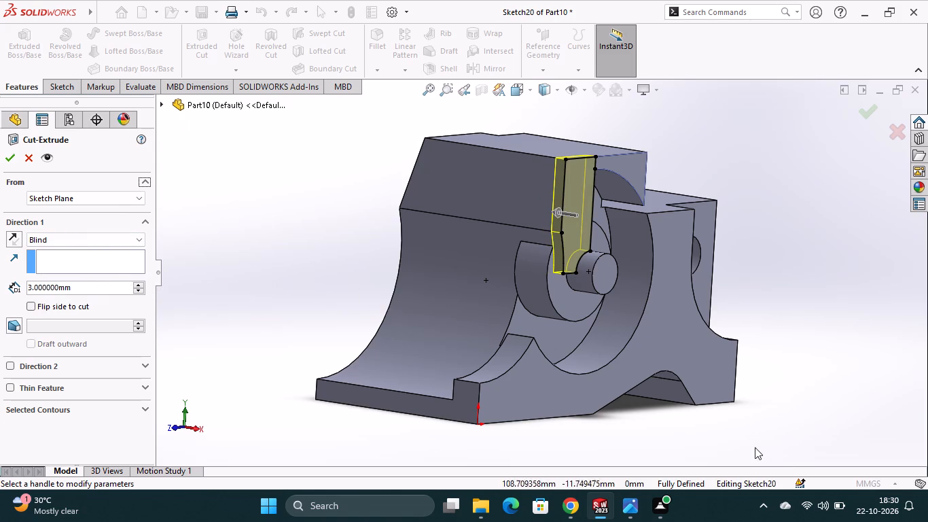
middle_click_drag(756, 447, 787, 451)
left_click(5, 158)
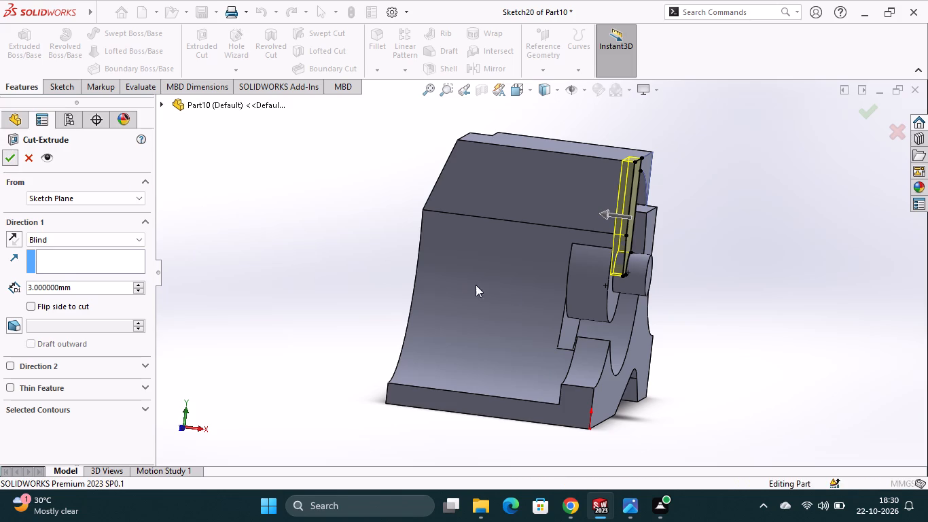
Examine the cut above the round boss from several angles, finishing in the isometric view.
left_click(715, 241)
middle_click_drag(715, 241, 671, 239)
scroll(680, 232, "up", 1)
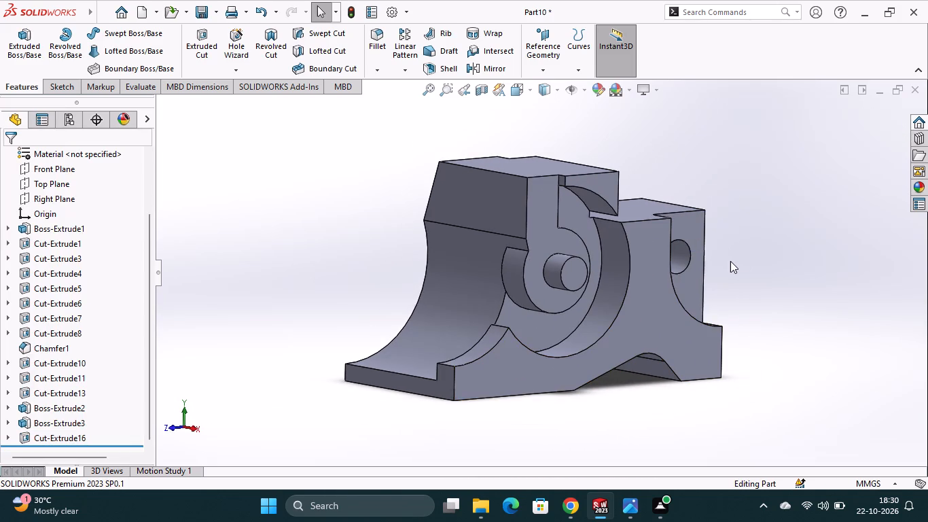
middle_click_drag(733, 241, 752, 264)
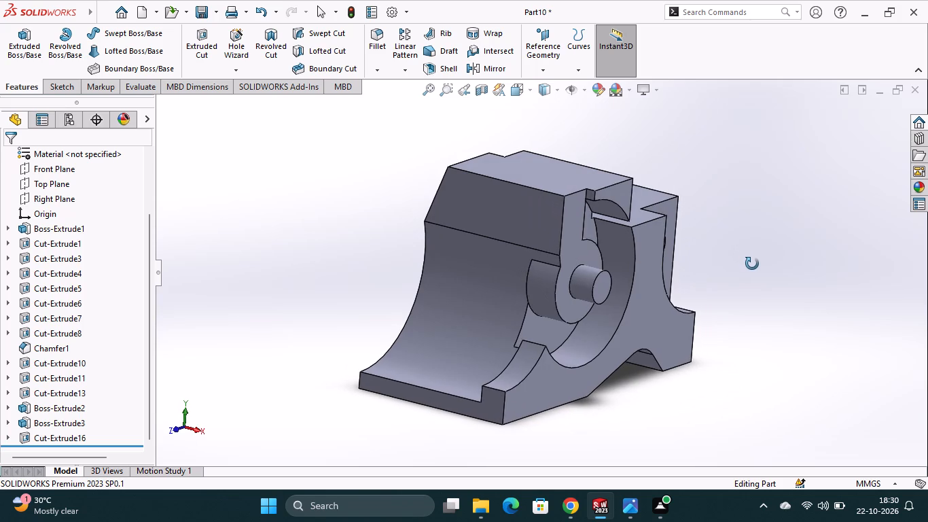
middle_click_drag(752, 264, 760, 268)
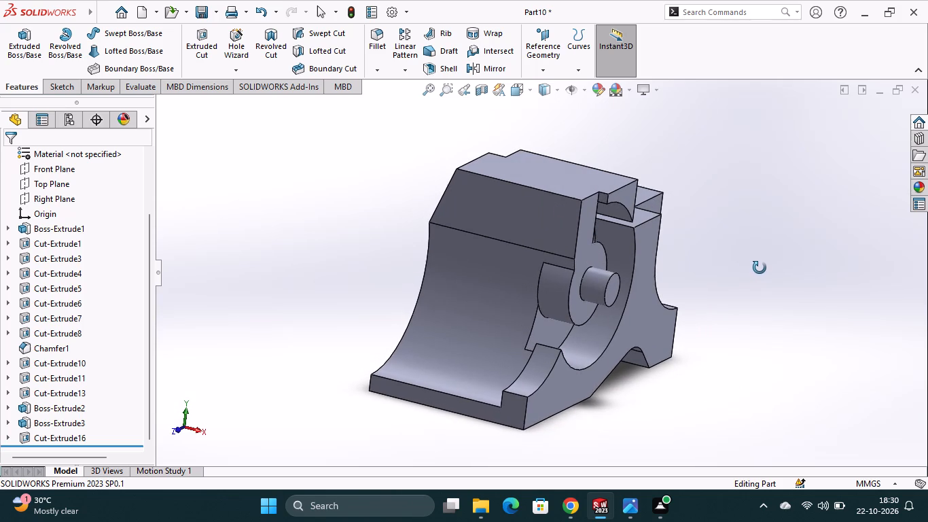
middle_click_drag(760, 268, 742, 249)
scroll(730, 315, "up", 2)
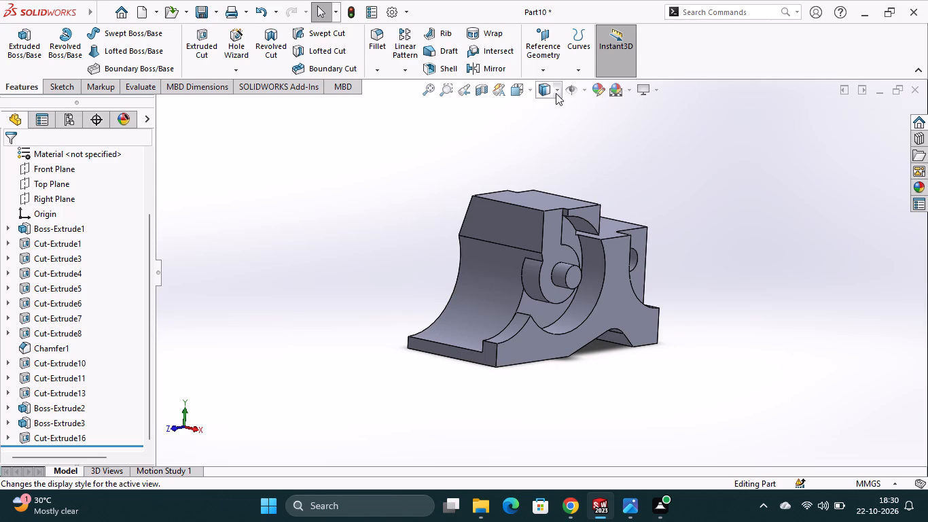
left_click(556, 93)
left_click(512, 116)
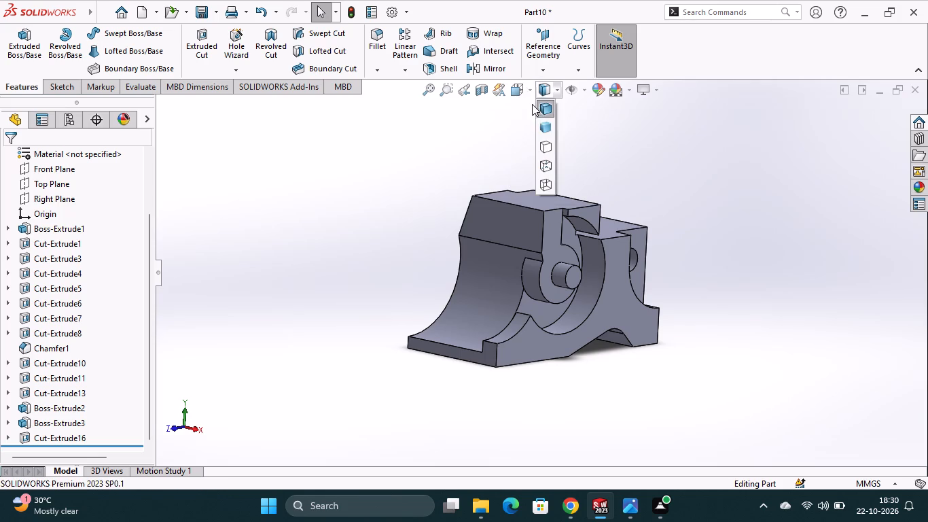
left_click(531, 93)
left_click(533, 90)
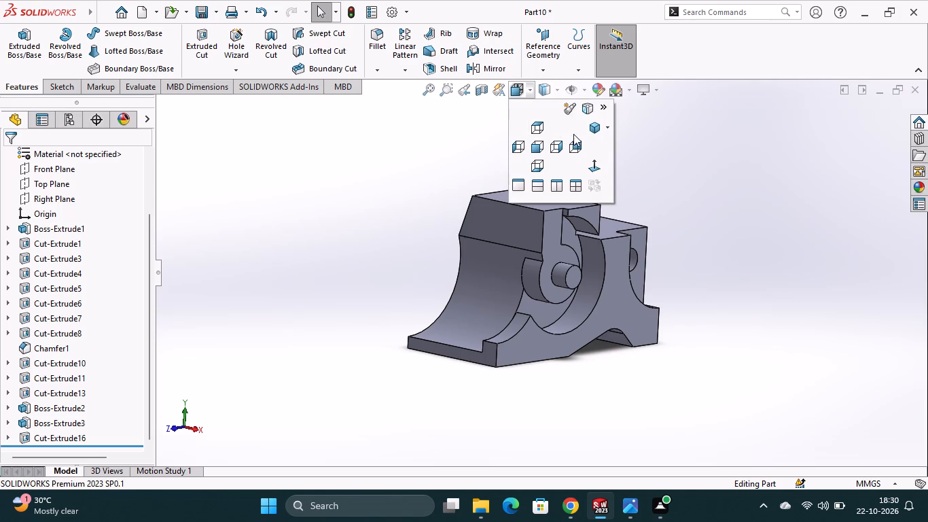
left_click(595, 128)
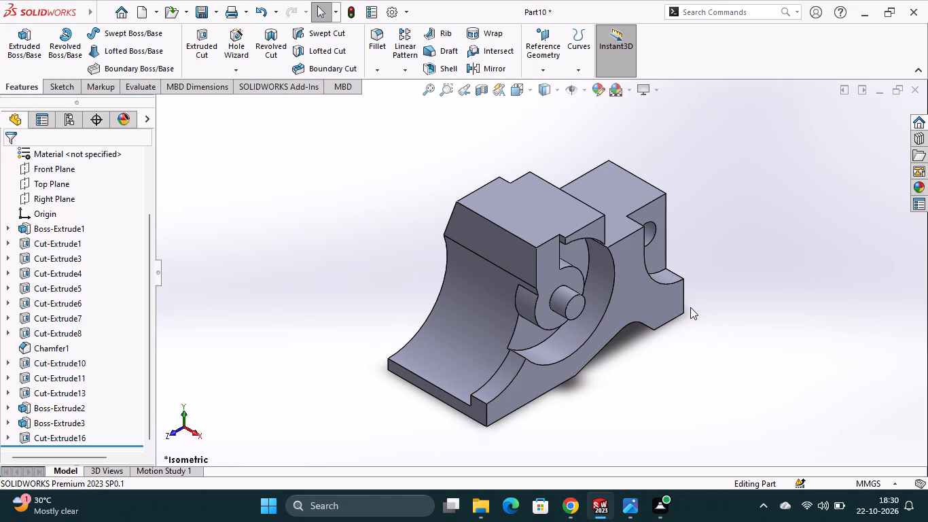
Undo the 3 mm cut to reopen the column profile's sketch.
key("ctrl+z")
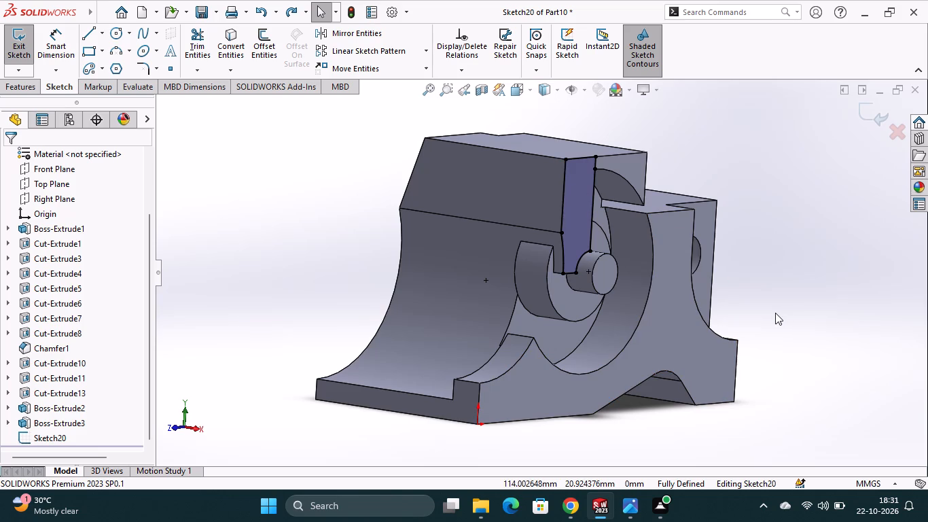
Examine the reopened column profile and its position against the round boss from several angles.
middle_click_drag(775, 313, 807, 323)
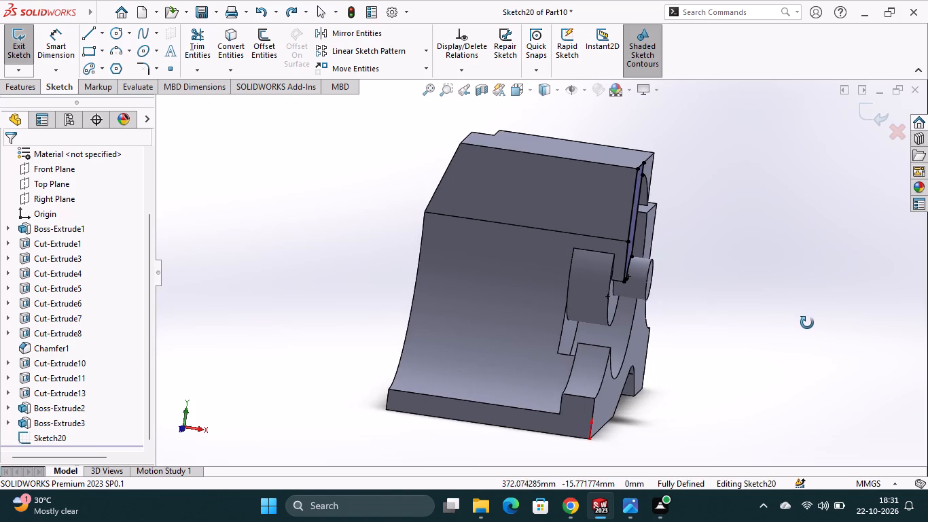
middle_click_drag(807, 323, 808, 324)
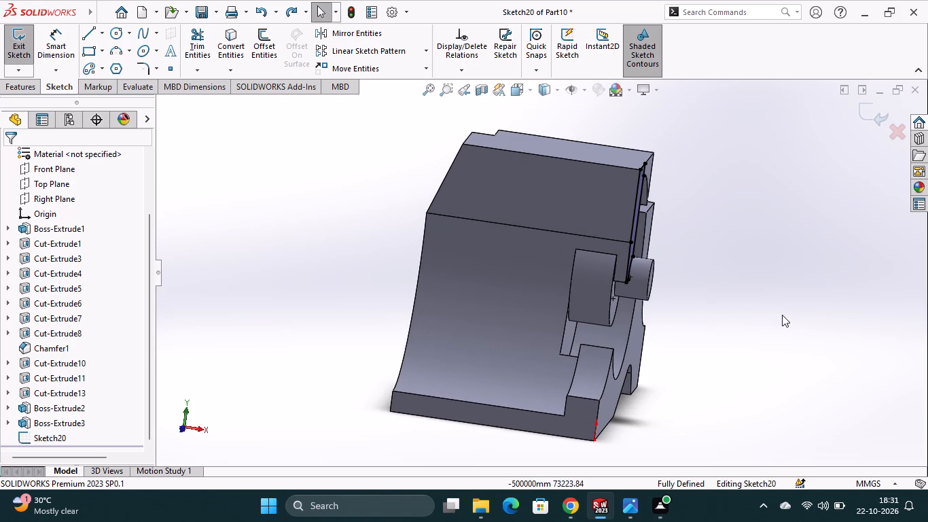
middle_click_drag(805, 273, 747, 258)
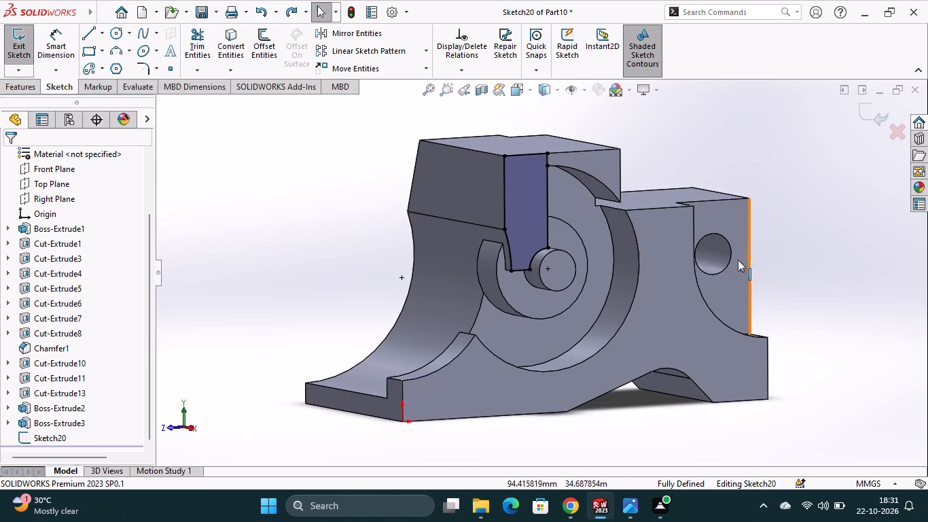
left_click(522, 210)
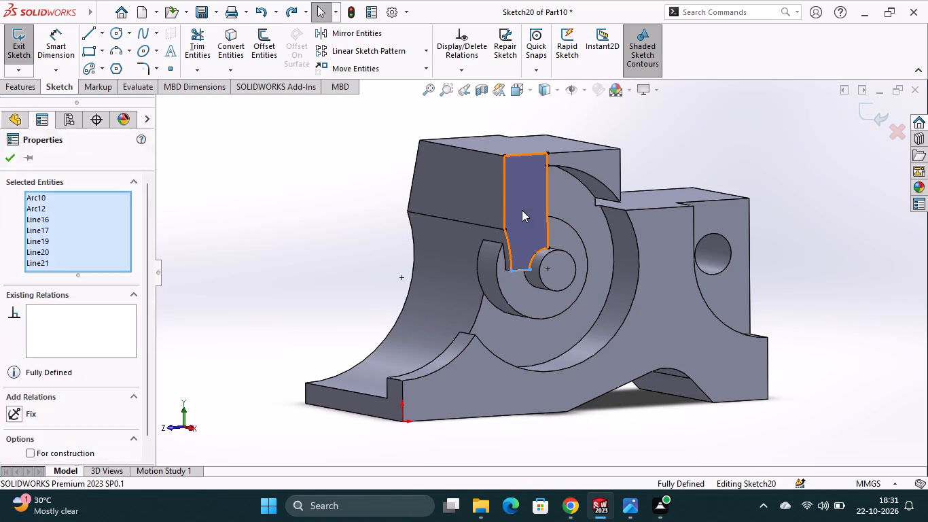
left_click(300, 212)
scroll(73, 408, "down", 2)
right_click(50, 432)
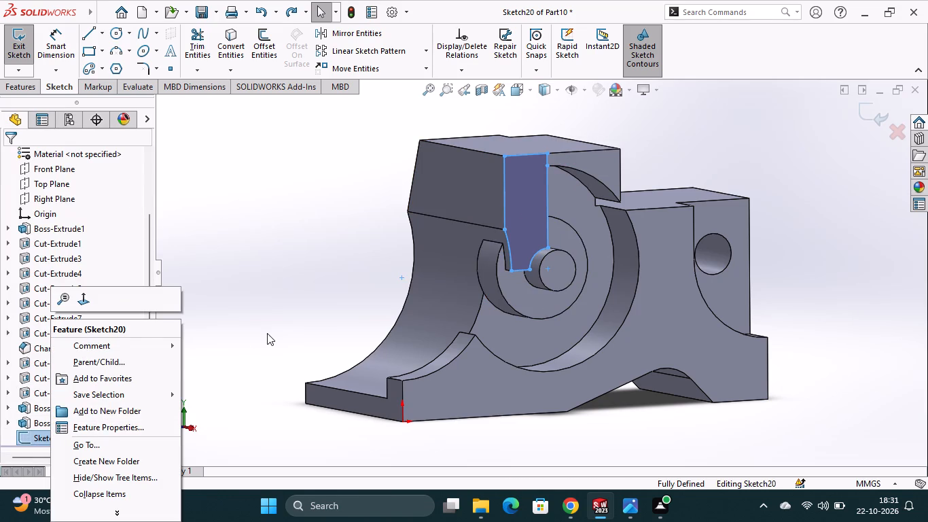
left_click(267, 332)
scroll(576, 224, "up", 3)
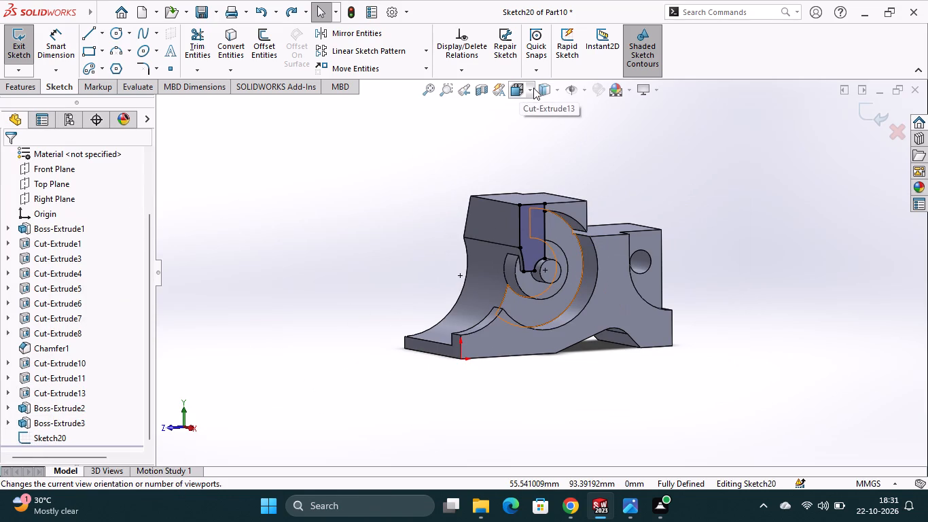
Draw a horizontal line across the column profile from the upper end of its curved side to its opposite straight side.
left_click(527, 92)
left_click(594, 168)
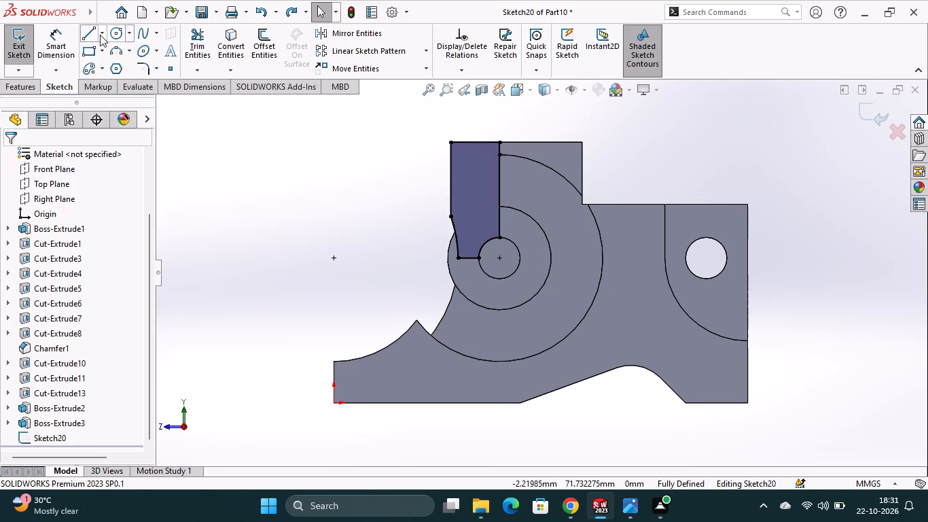
left_click(92, 34)
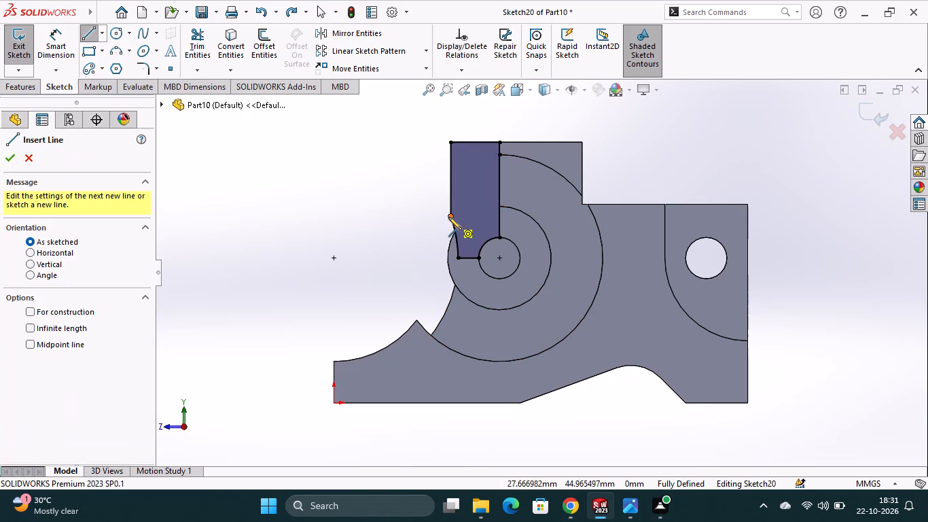
left_click(451, 215)
left_click(500, 217)
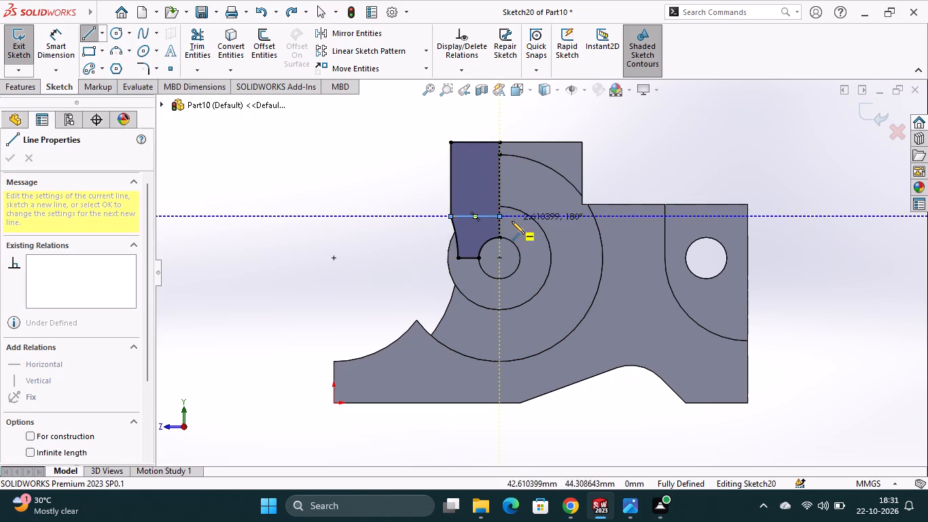
key("Escape")
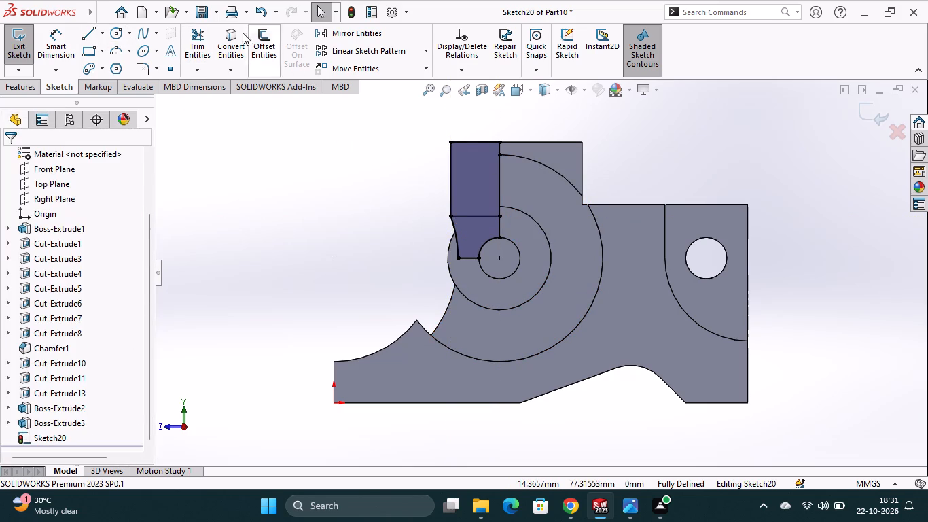
Trim away the column profile's top edge and both side edges above the new horizontal line.
left_click(194, 41)
left_click(452, 186)
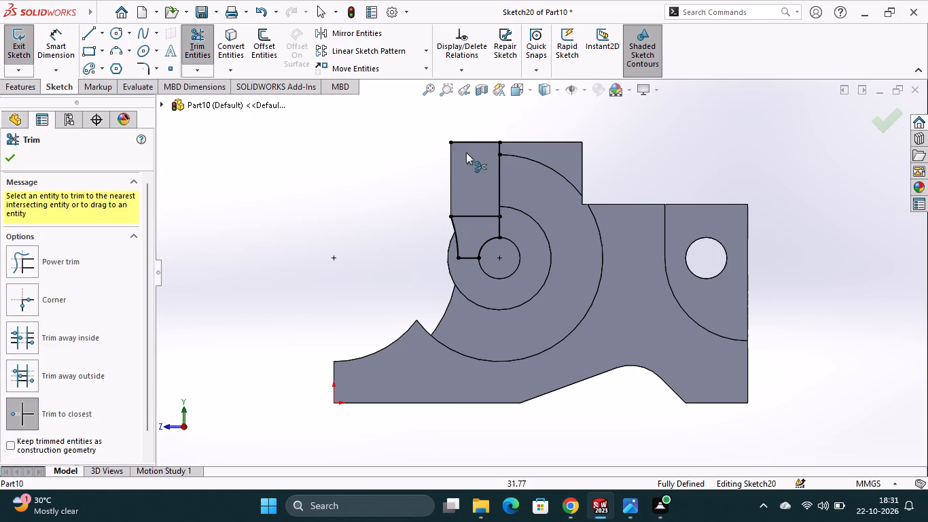
left_click(470, 143)
left_click(498, 185)
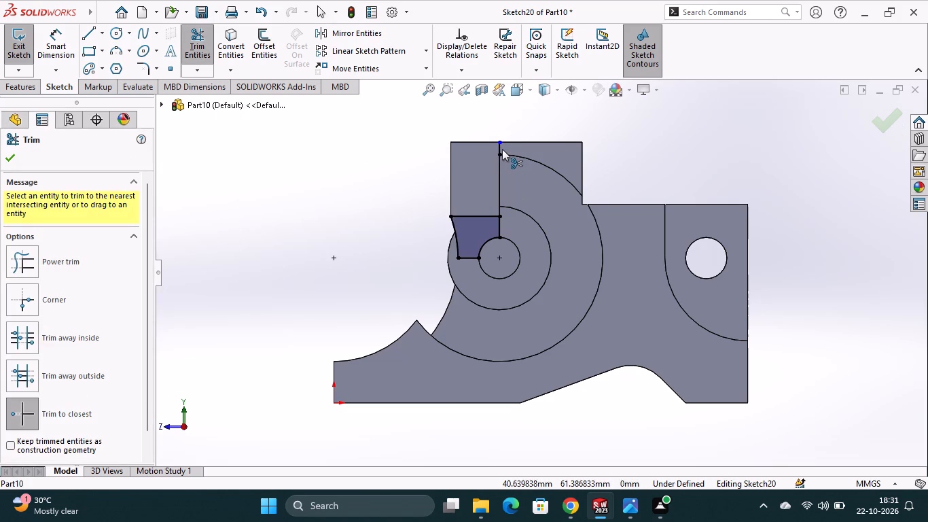
left_click(501, 149)
Draw a horizontal line level with the top of the 25 mm boss and join its outer end down to the curved side's corner.
scroll(551, 215, "up", 1)
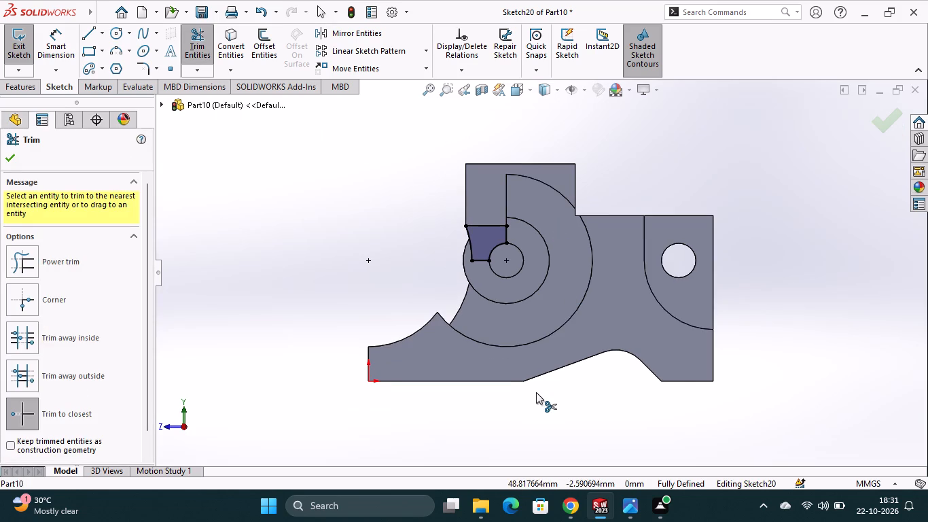
scroll(536, 392, "down", 1)
middle_click_drag(536, 392, 600, 408)
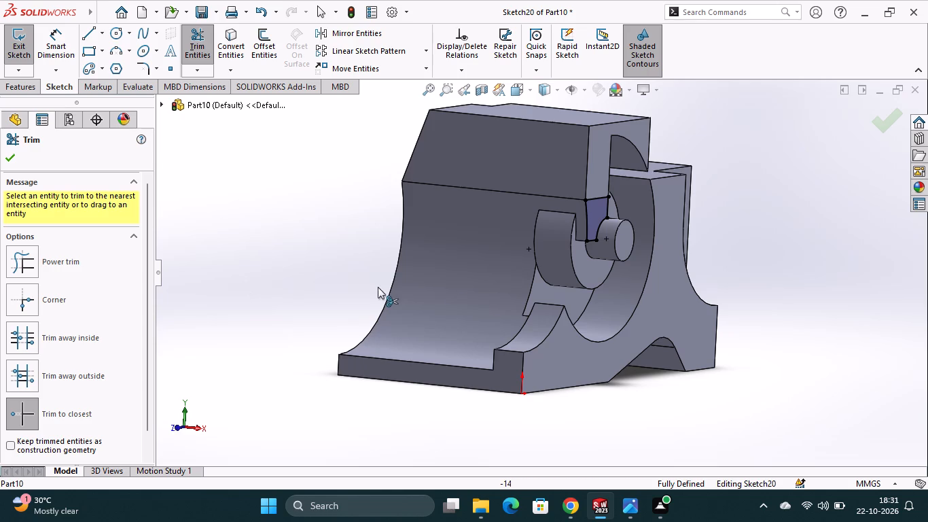
scroll(806, 258, "down", 1)
middle_click_drag(806, 258, 771, 264)
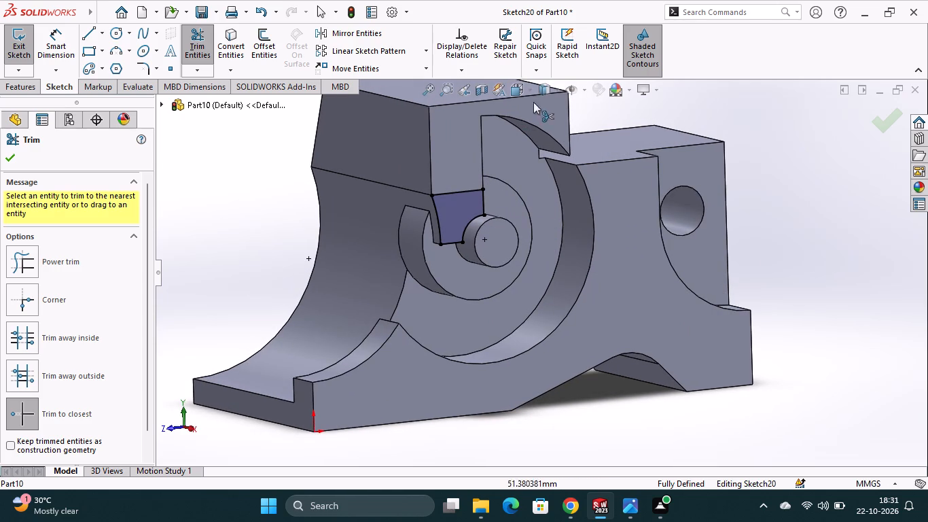
left_click(531, 91)
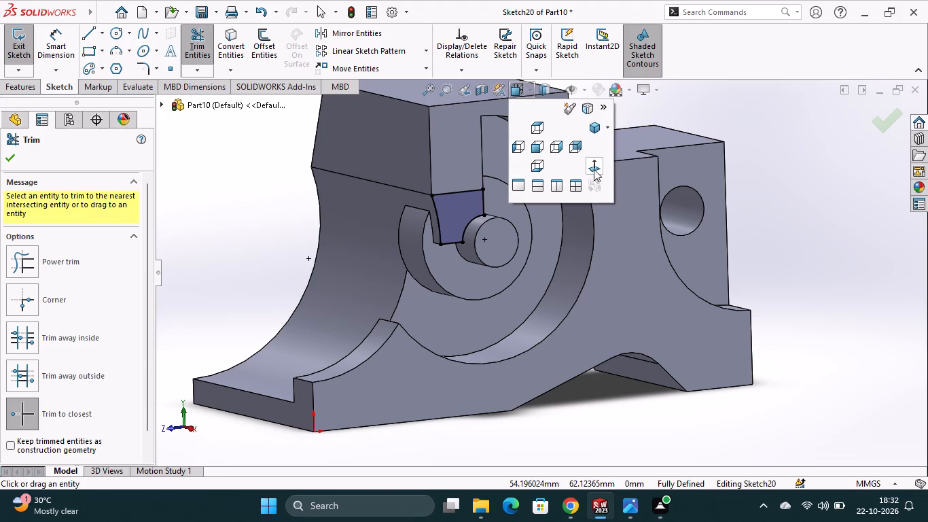
left_click(601, 168)
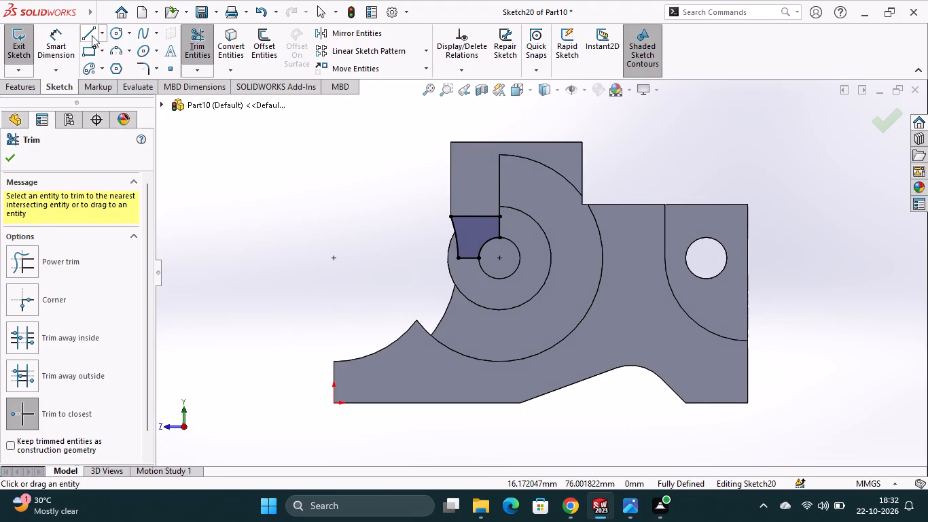
left_click(92, 35)
left_click(499, 205)
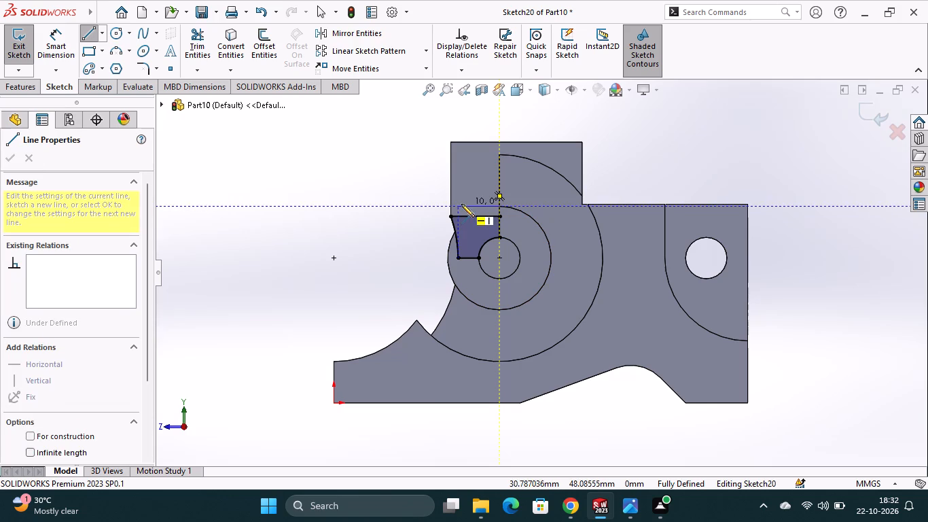
left_click(450, 206)
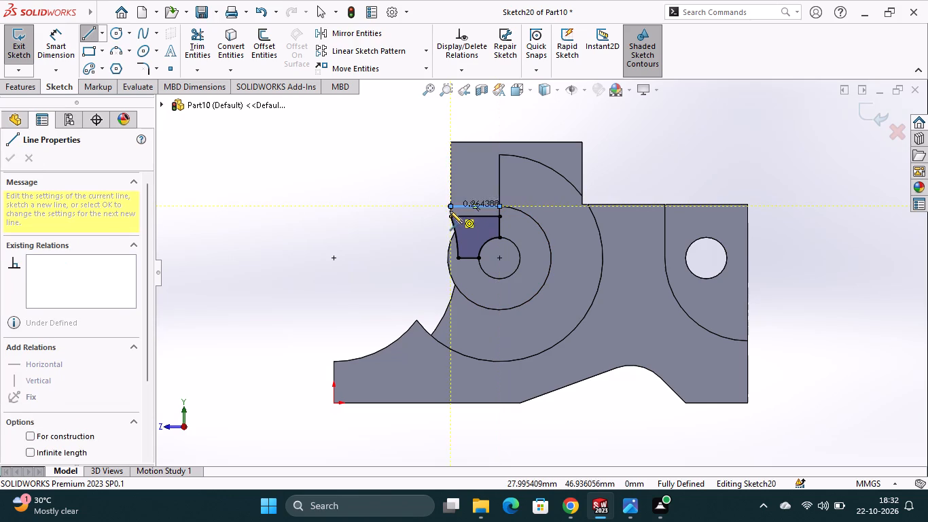
left_click(450, 215)
key("Escape")
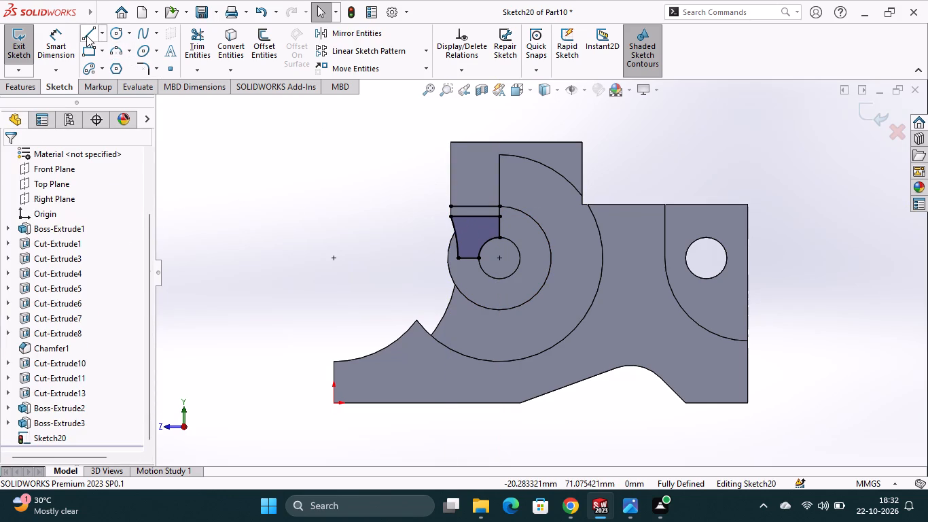
left_click(86, 35)
left_click(452, 217)
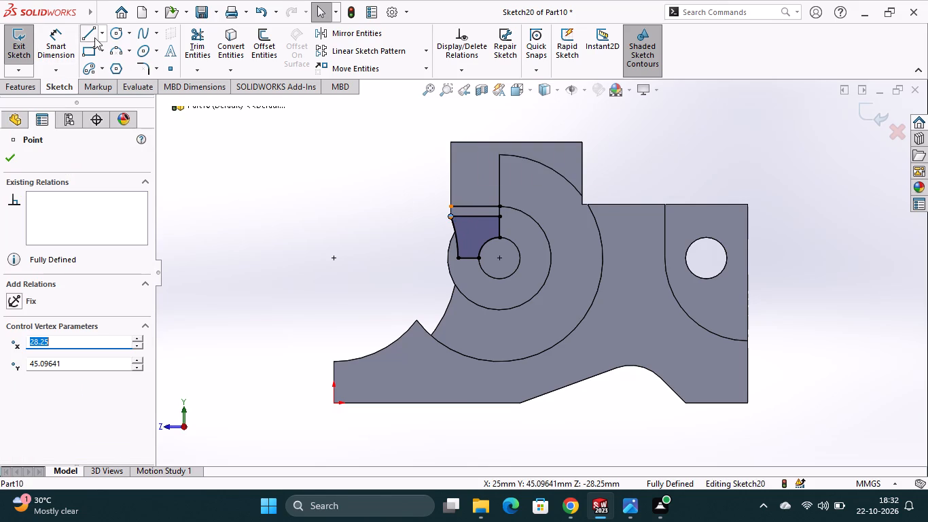
left_click(88, 33)
left_click(449, 207)
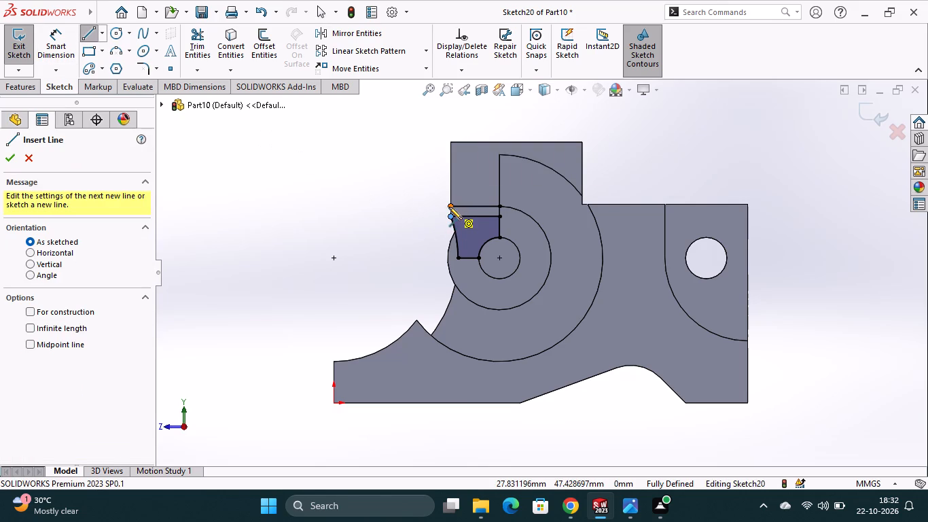
left_click(450, 218)
left_click(351, 211)
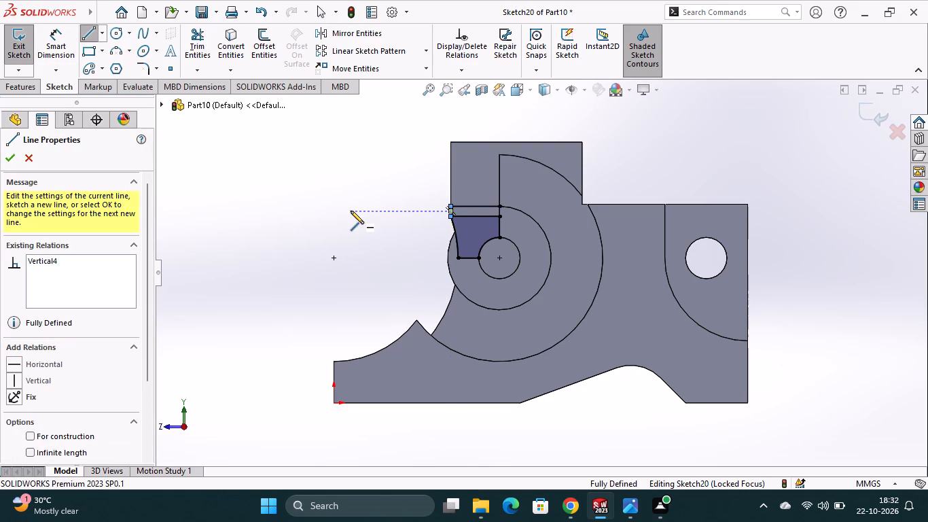
Trim the lower horizontal line and close the gap on the boss-centre side with a short vertical line.
left_click(193, 40)
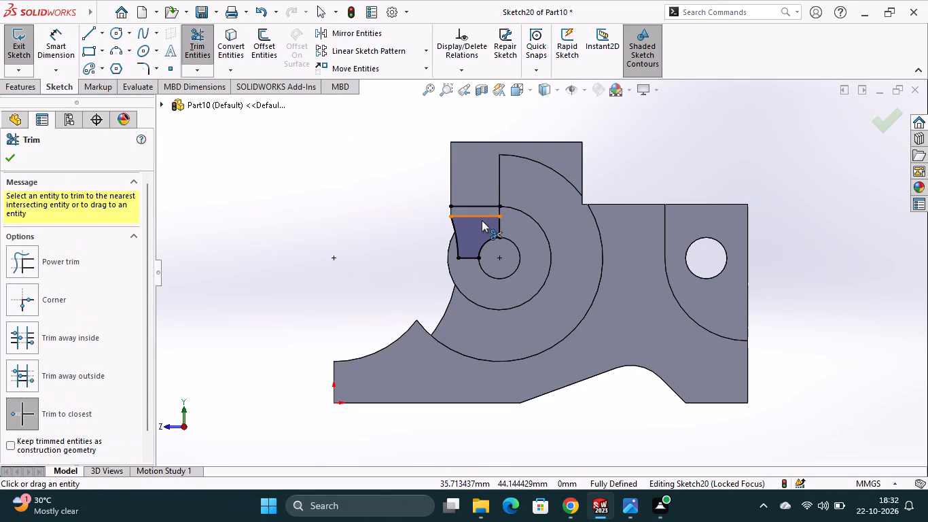
left_click(481, 217)
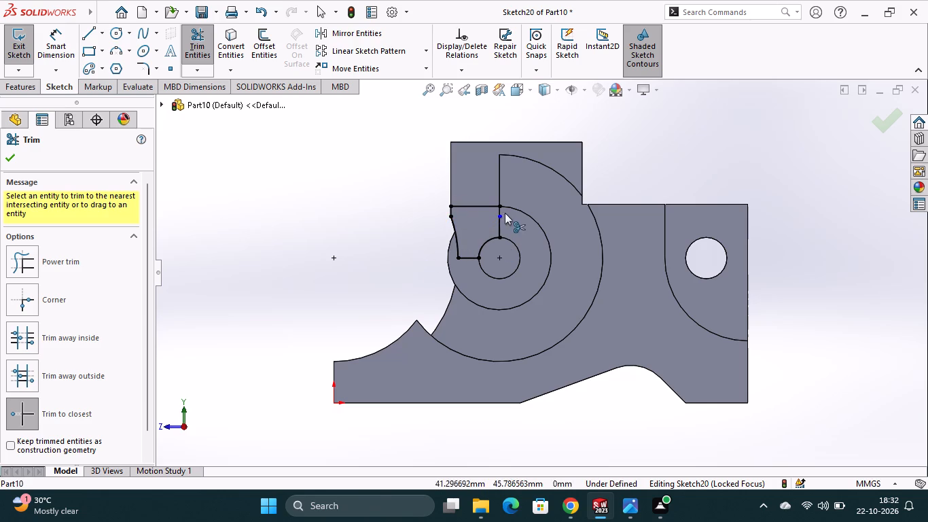
left_click(86, 37)
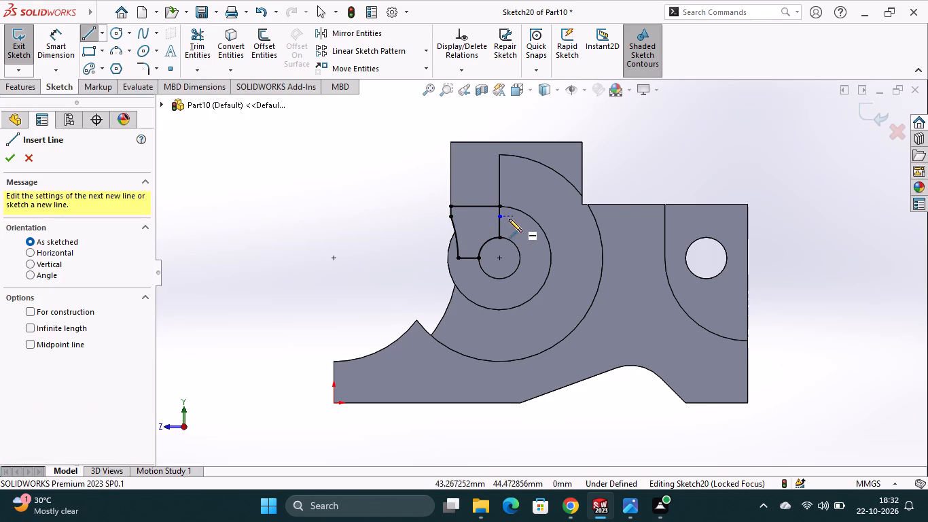
left_click(500, 217)
left_click(500, 207)
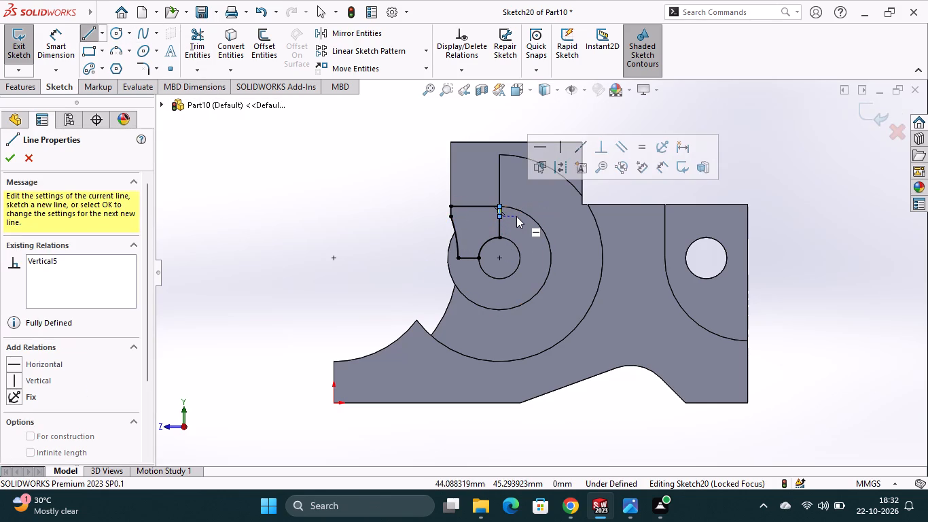
key("Escape")
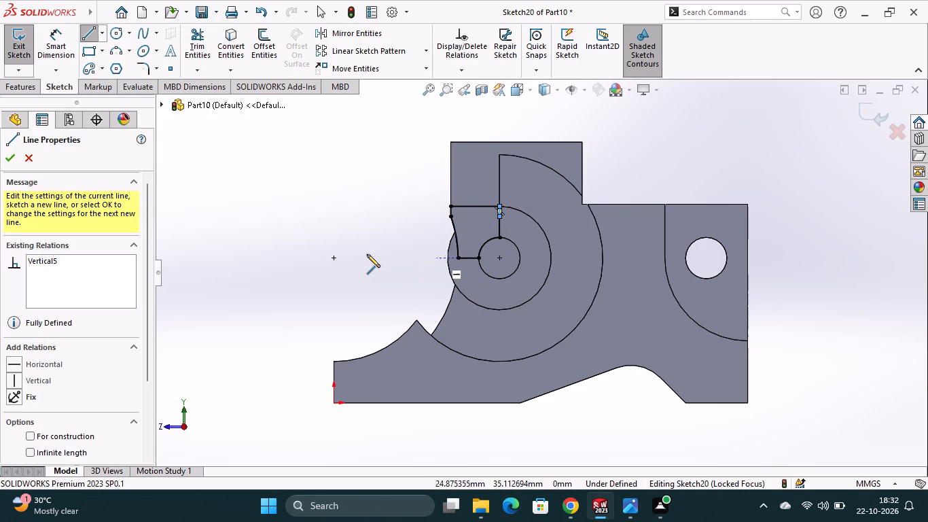
Extrude-cut the shortened profile above the small boss to a Blind depth of 3 mm.
left_click(10, 86)
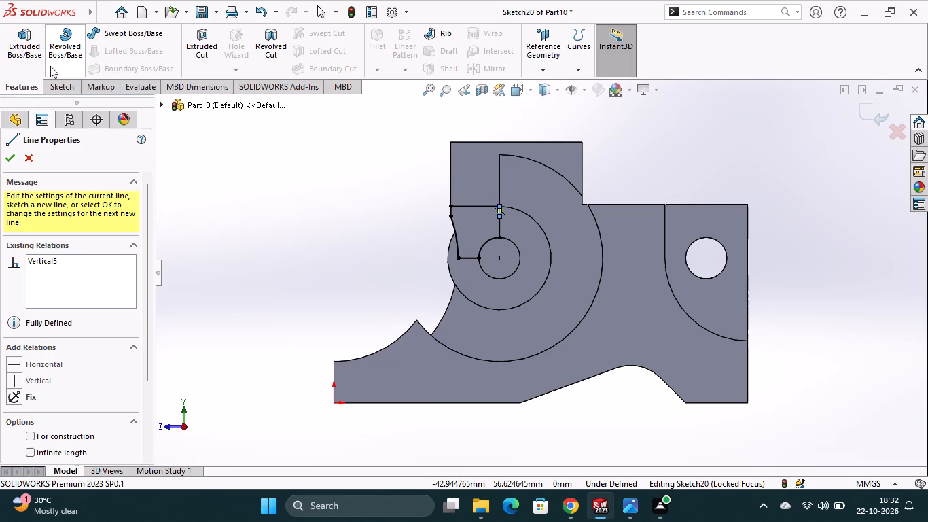
left_click(209, 67)
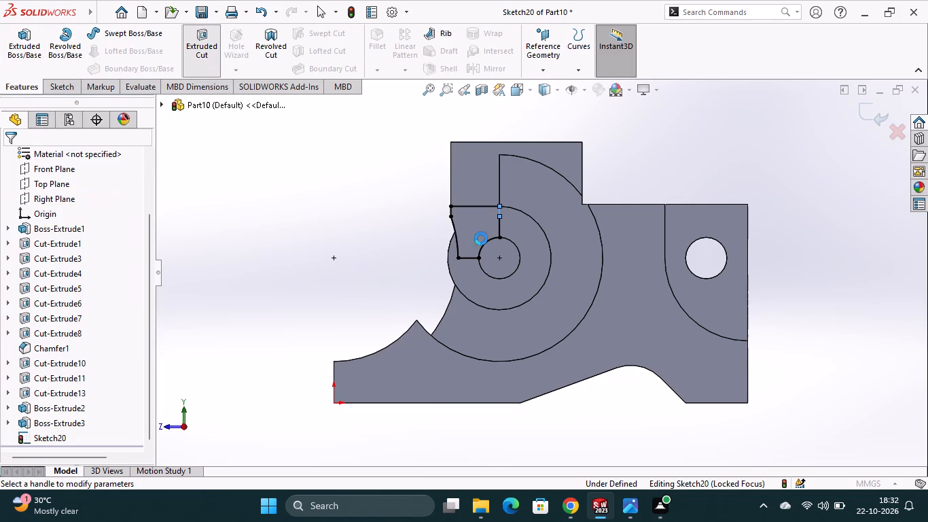
left_click(475, 220)
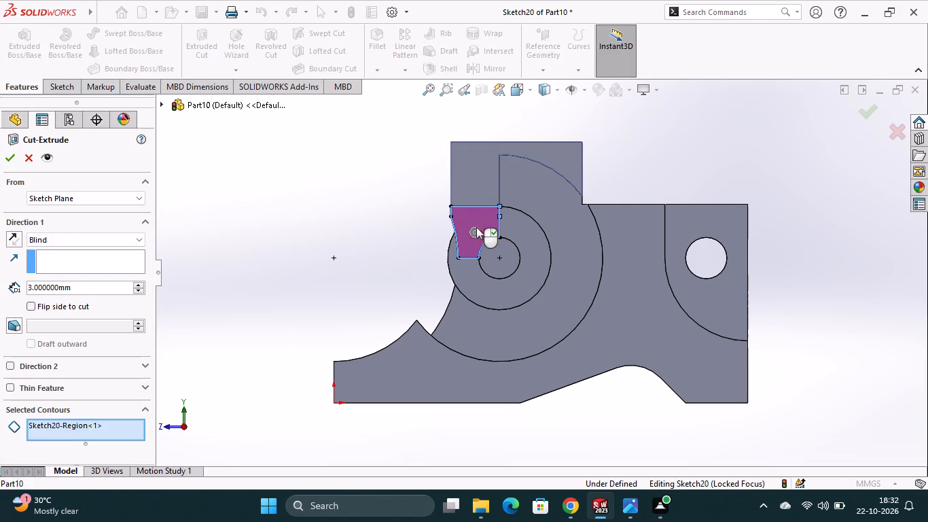
middle_click_drag(620, 430, 679, 435)
scroll(620, 430, "down", 1)
scroll(676, 435, "up", 1)
left_click(13, 158)
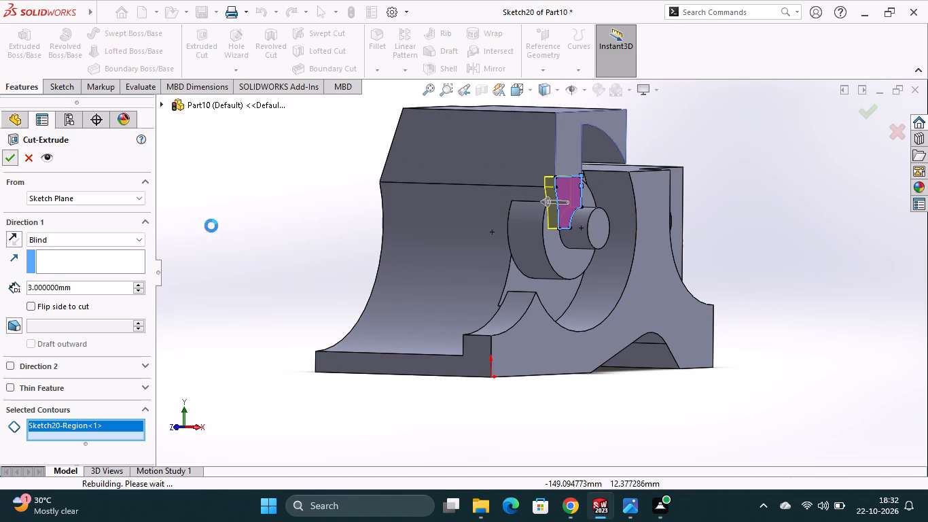
left_click(290, 249)
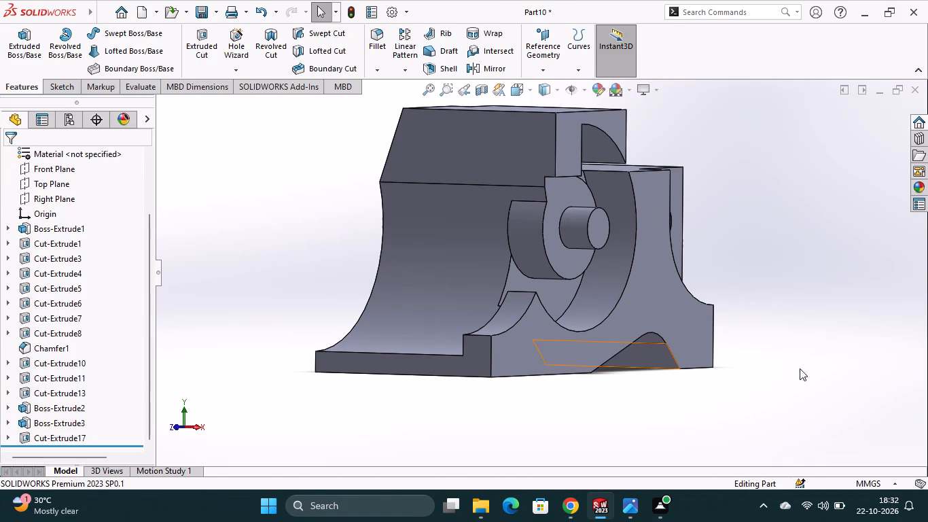
Start a sketch on the curved recess face and convert its outline and the upper column's vertical edge on the curved-flank side.
middle_click_drag(832, 365, 798, 362)
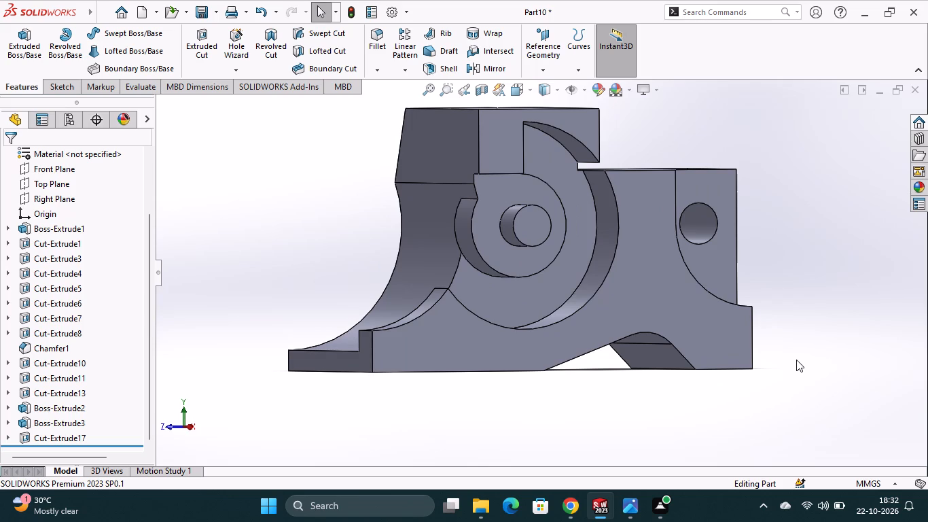
left_click(537, 162)
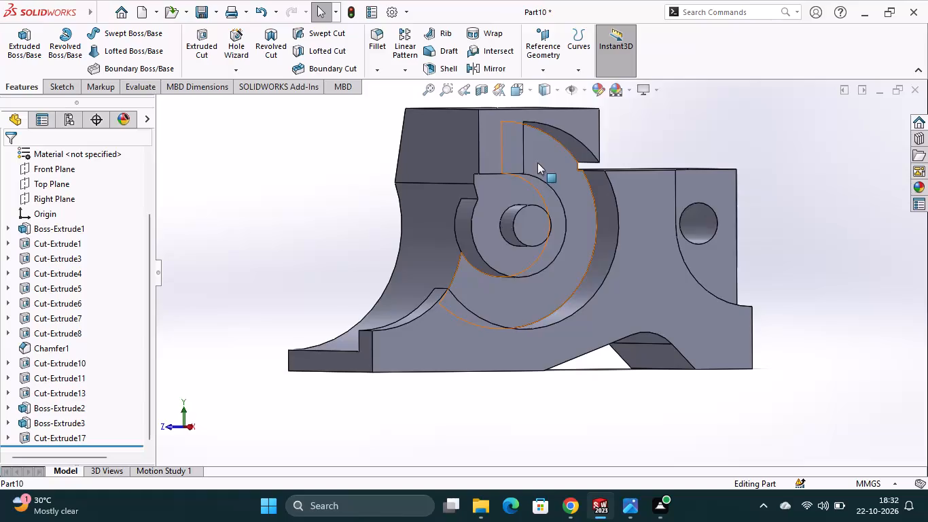
left_click(596, 127)
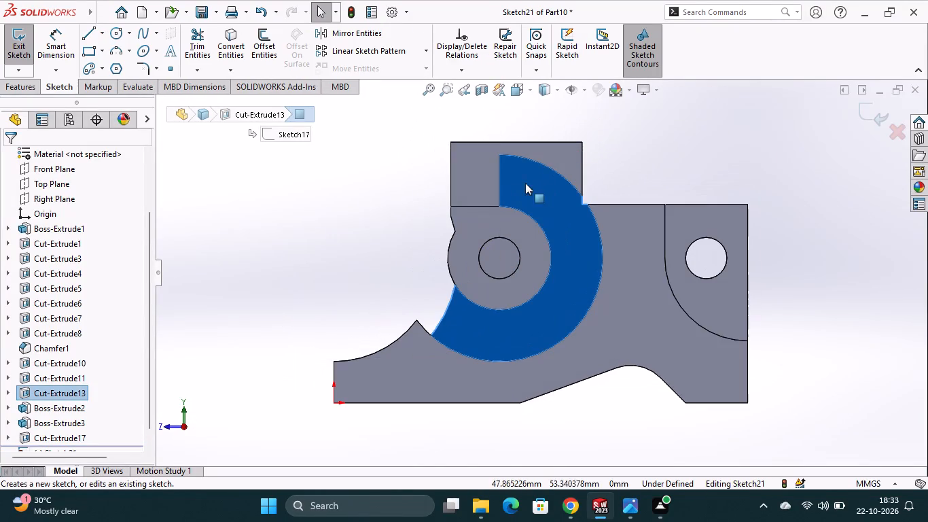
left_click(233, 39)
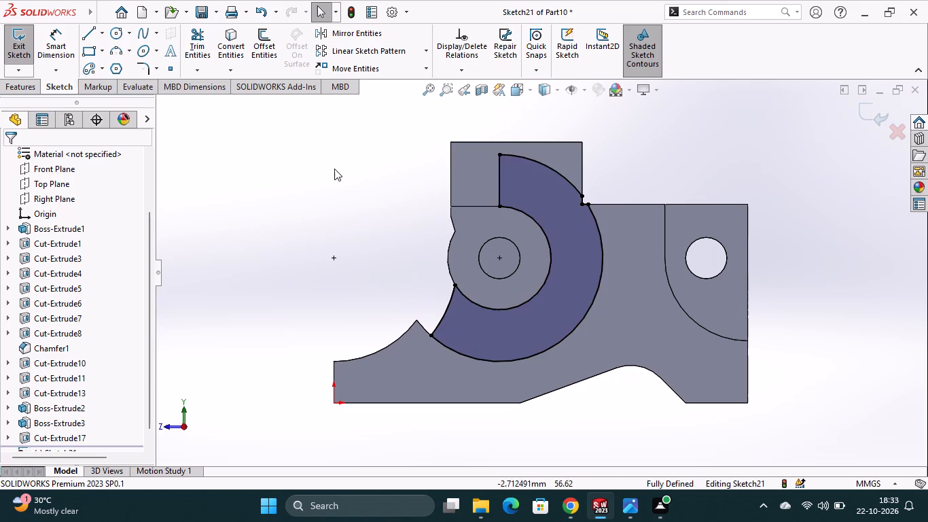
left_click(207, 68)
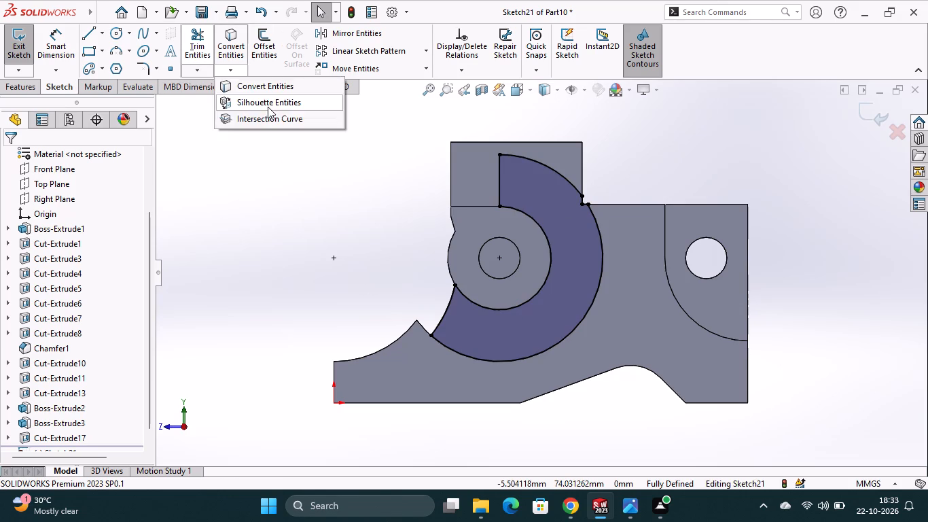
left_click(228, 37)
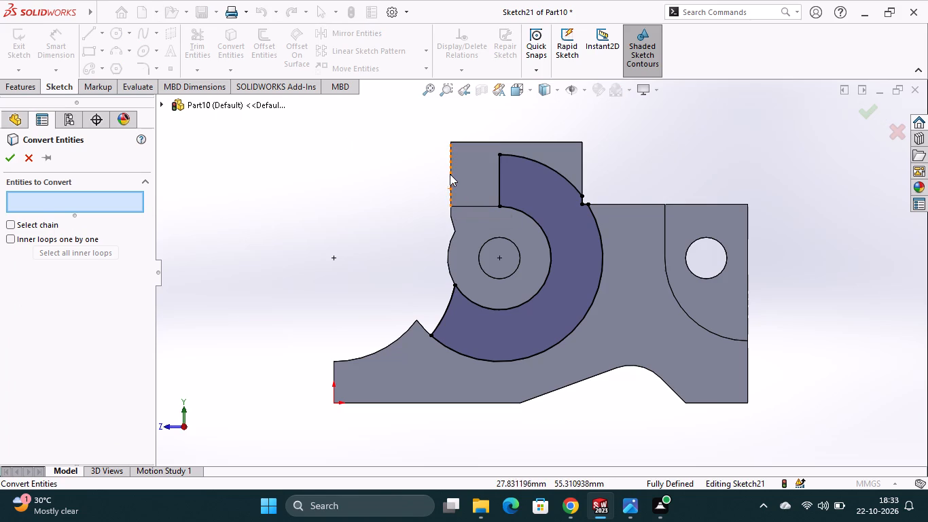
left_click(450, 176)
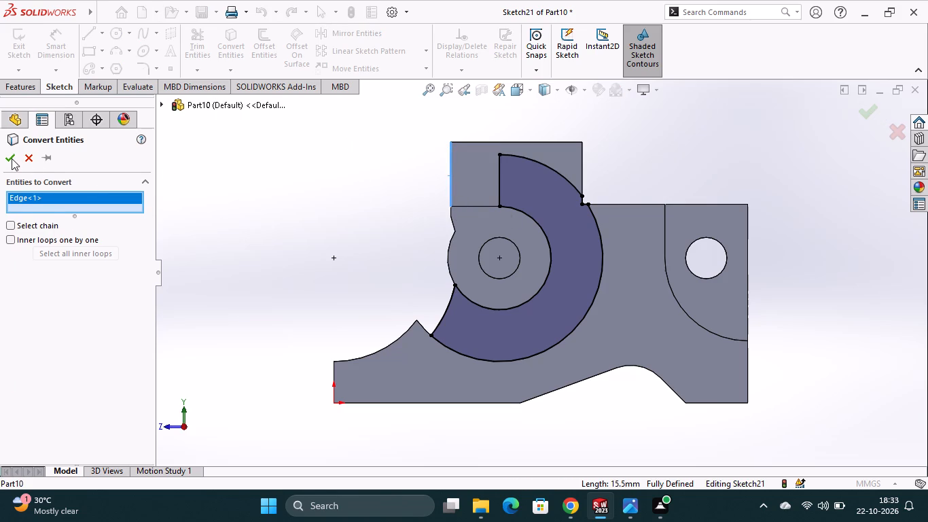
left_click(12, 158)
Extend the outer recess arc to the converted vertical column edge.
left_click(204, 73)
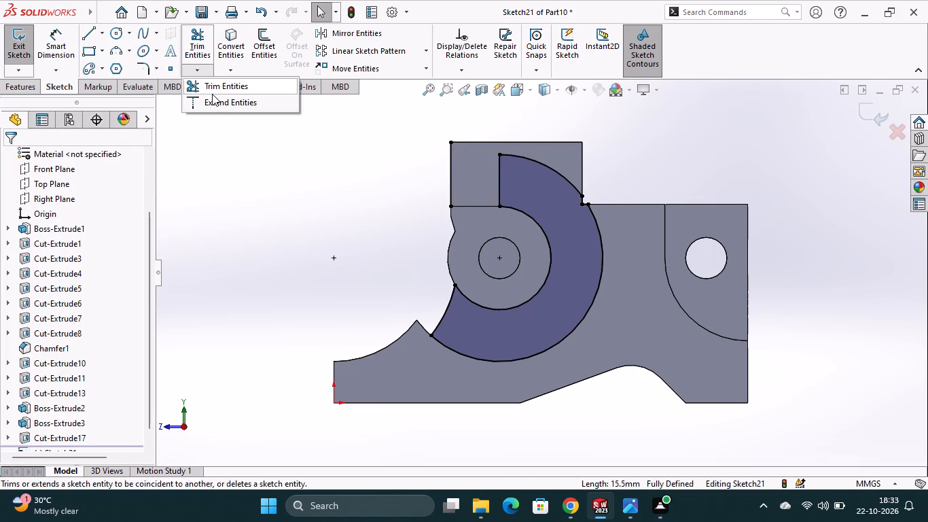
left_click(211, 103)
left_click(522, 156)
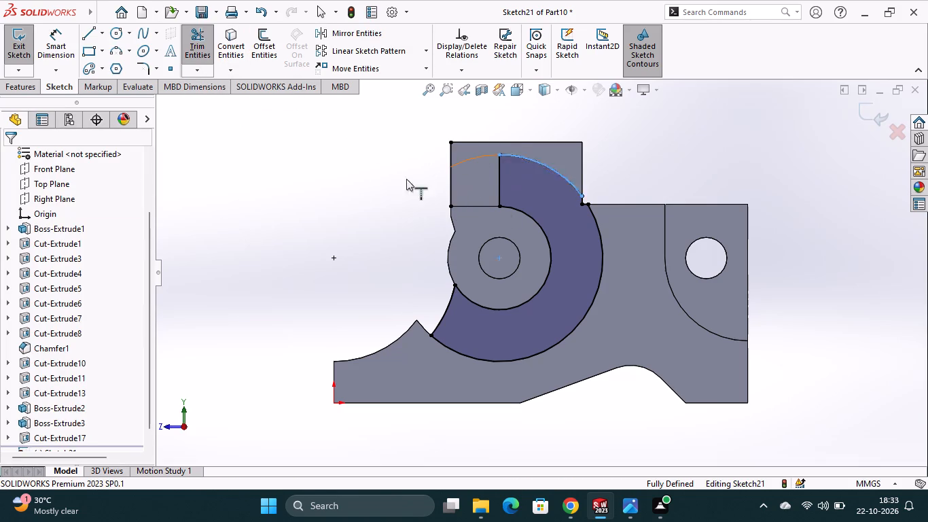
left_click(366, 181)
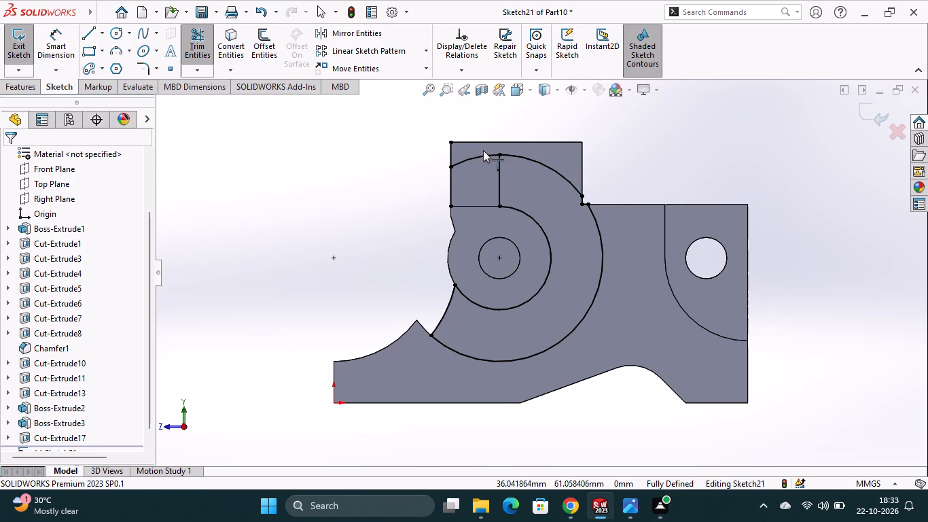
Draw a horizontal line from the outer arc's top point past the converted column edge and trim away the arc's extension beneath it.
left_click(94, 33)
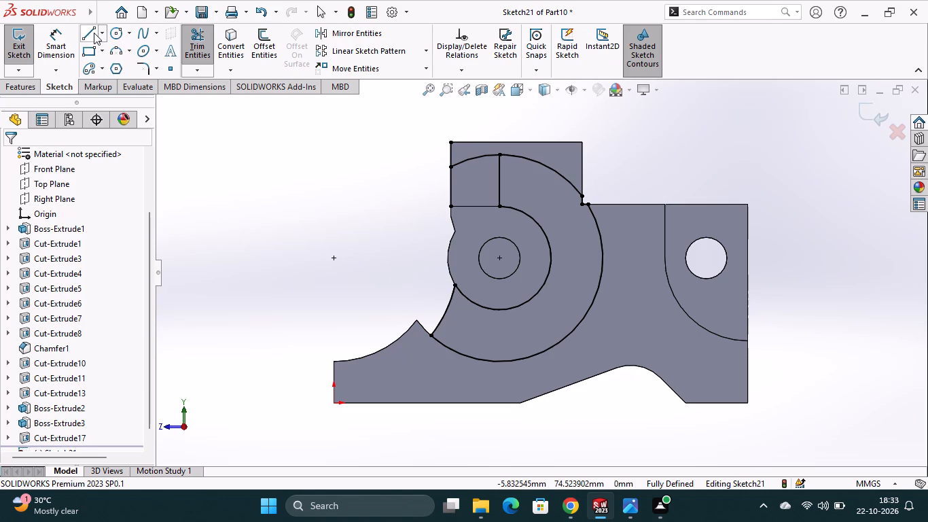
left_click(501, 154)
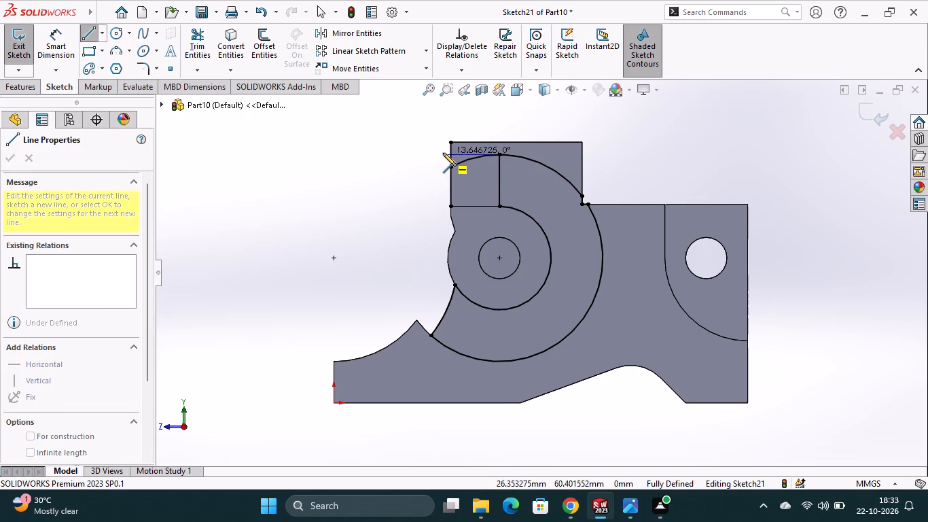
left_click(425, 153)
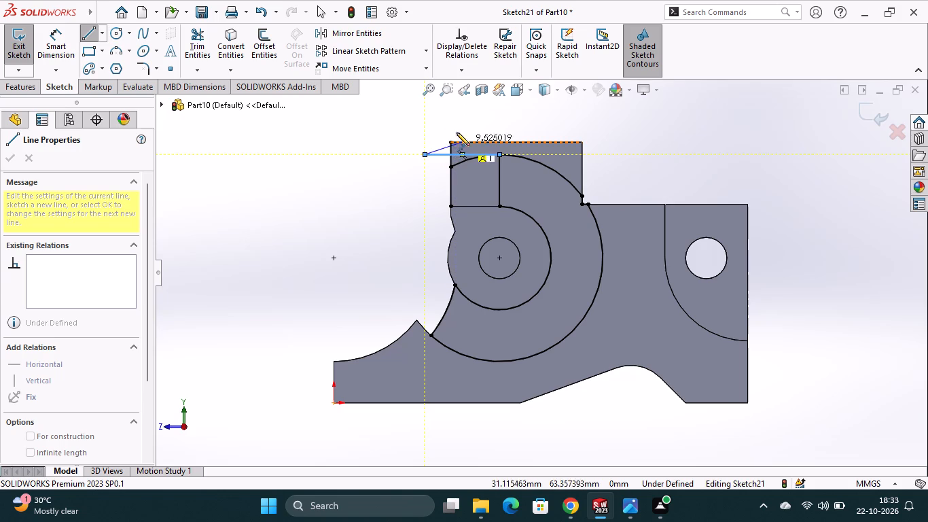
key("Escape")
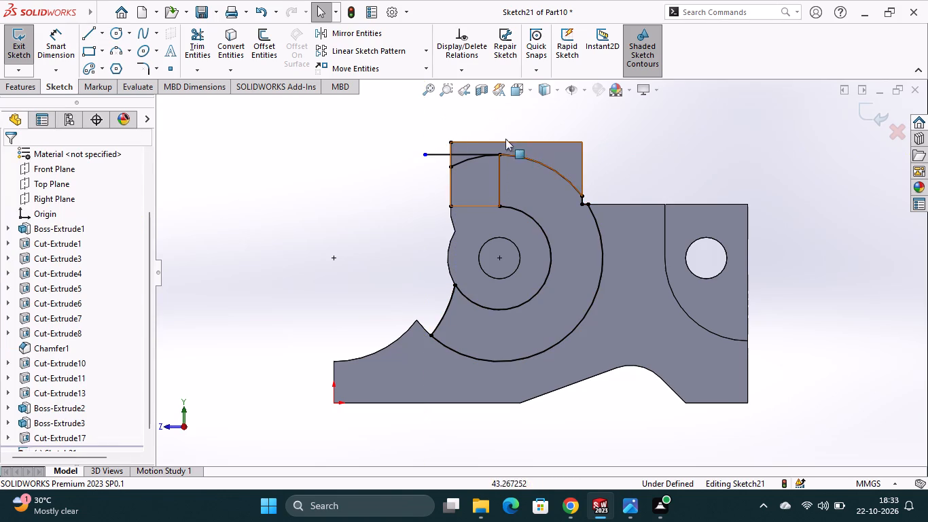
left_click(188, 35)
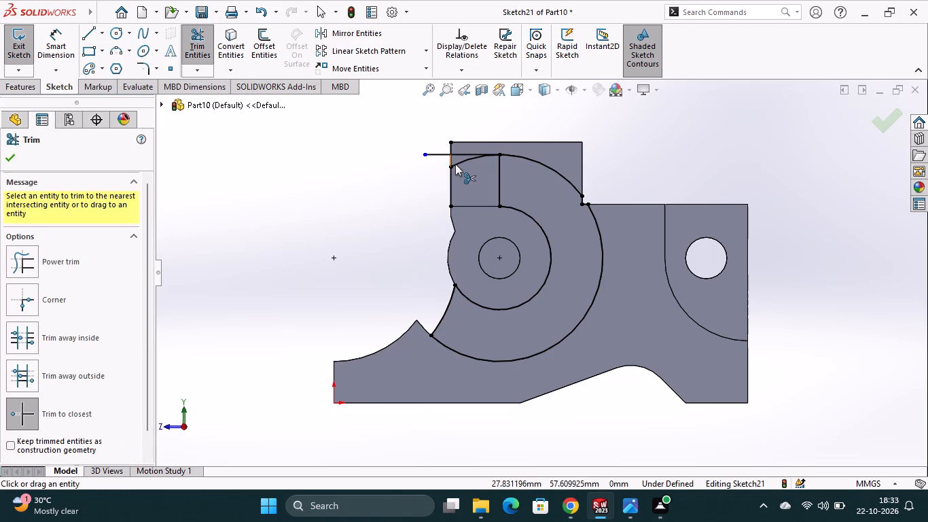
left_click(458, 164)
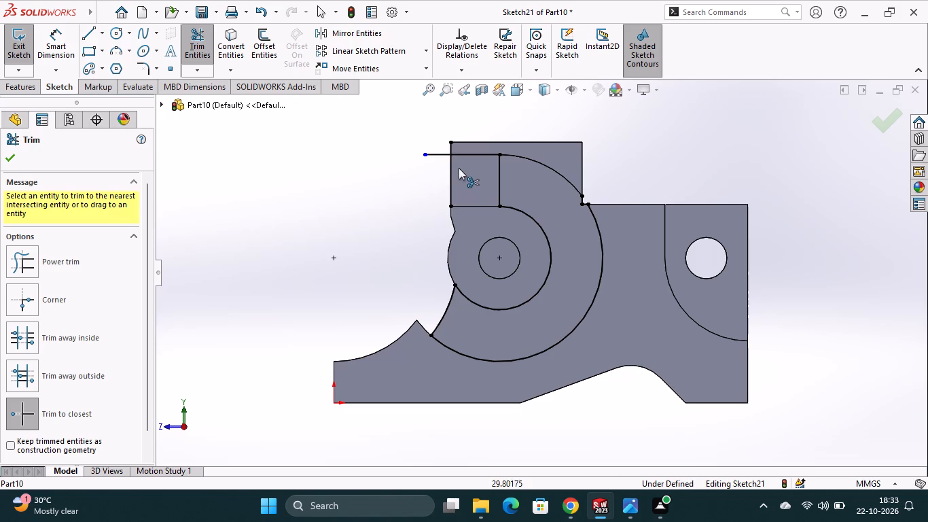
Draw a line along the column's top edge and down its other side to the outer arc's end.
middle_click_drag(668, 175, 685, 186)
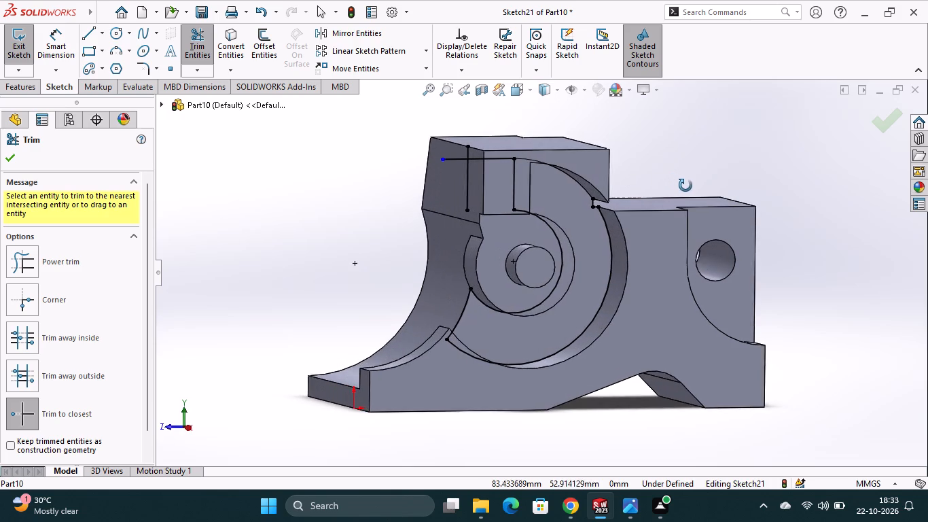
middle_click_drag(685, 186, 669, 182)
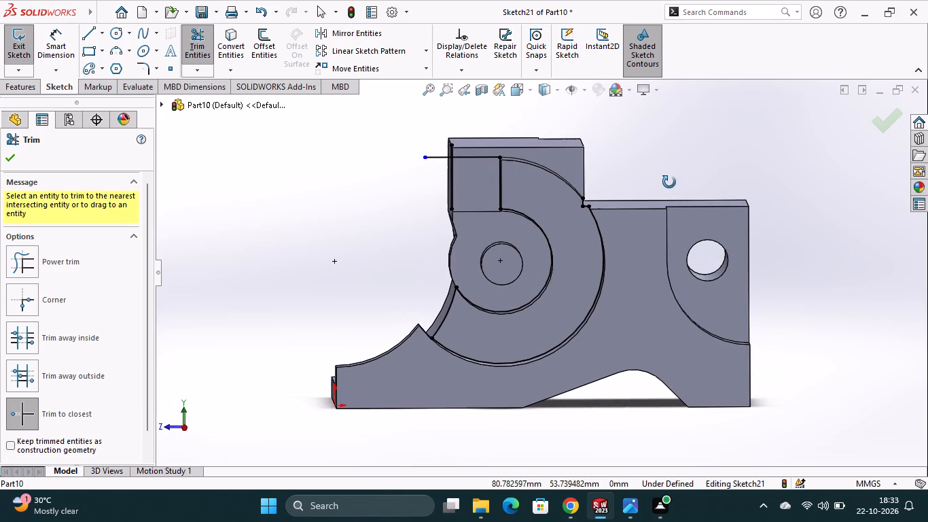
middle_click_drag(669, 182, 670, 186)
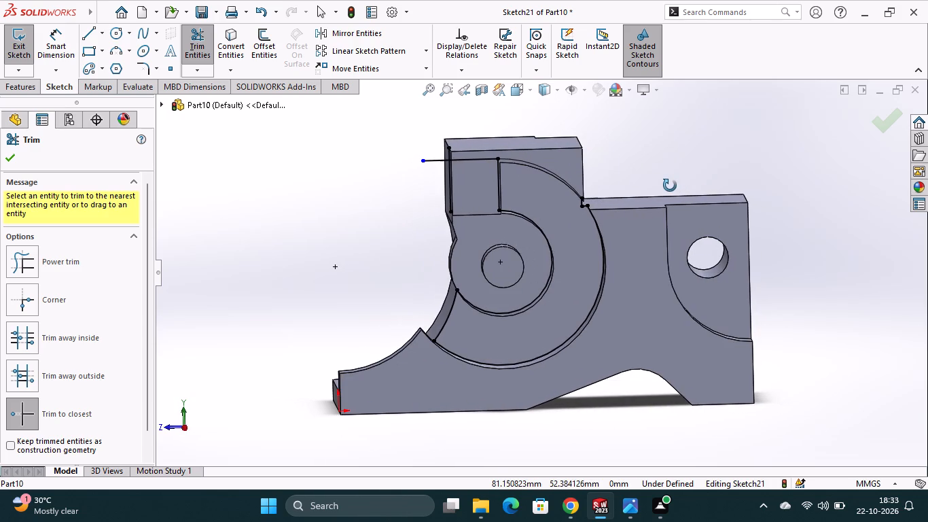
middle_click_drag(670, 186, 658, 174)
left_click(530, 93)
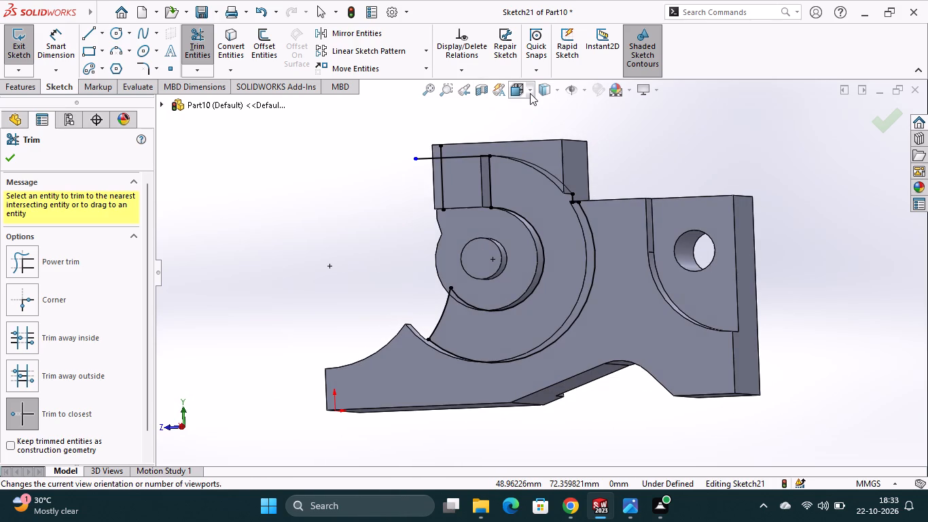
left_click(590, 164)
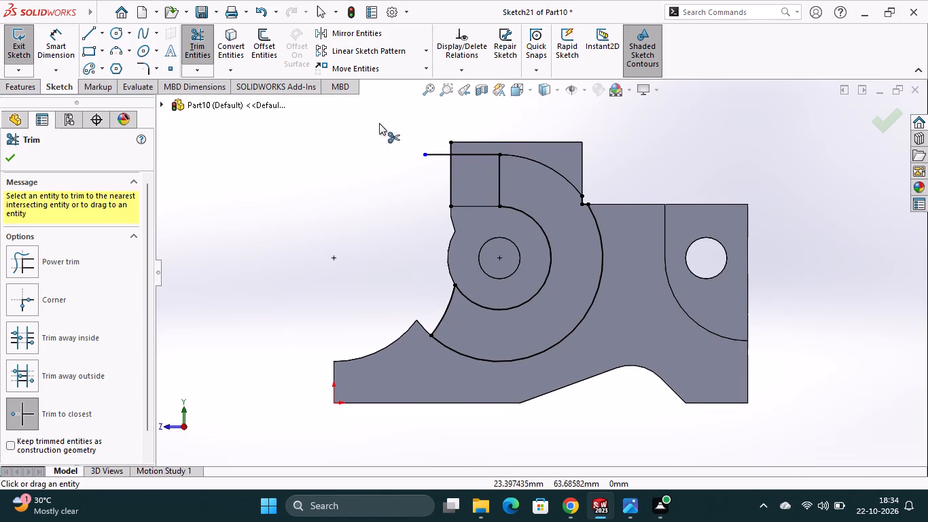
left_click(91, 34)
left_click(452, 143)
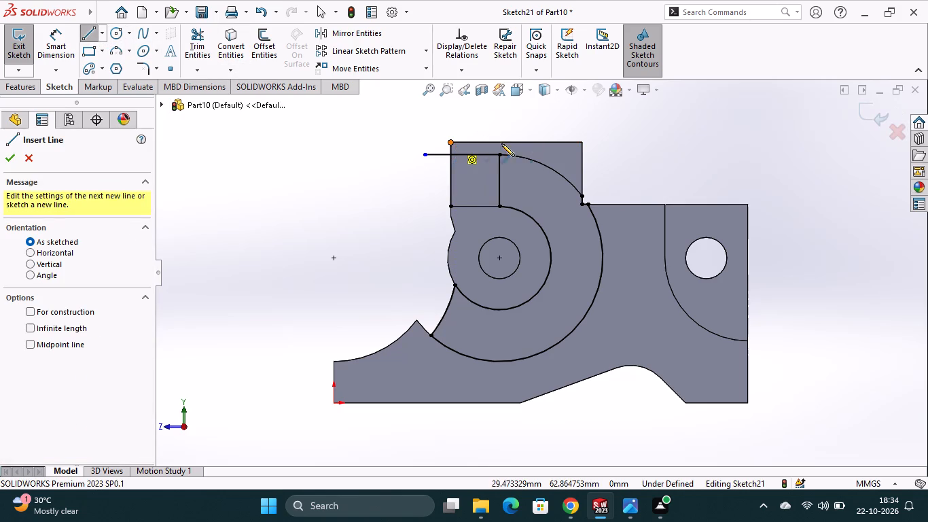
left_click(582, 141)
left_click(583, 195)
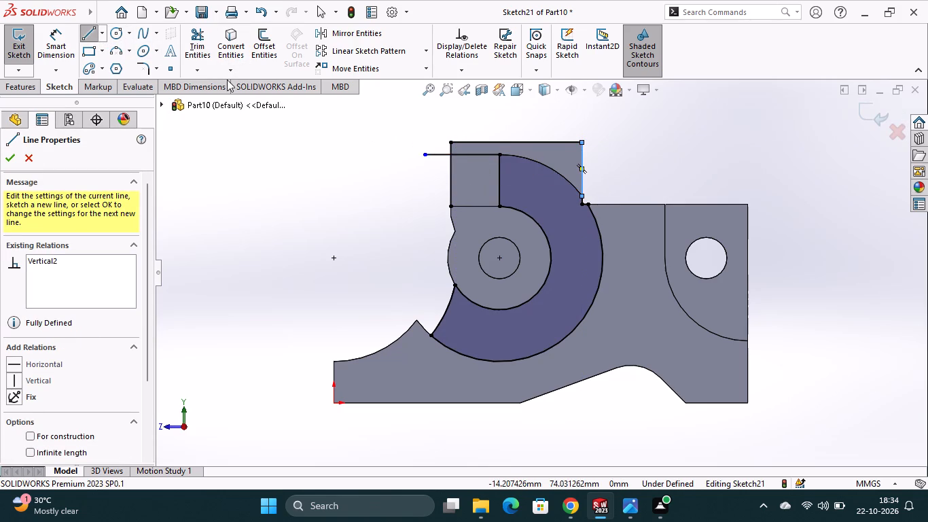
Trim the horizontal line's overhang, the lower column edge and the recess outline below the closed profile at the column's top.
left_click(198, 35)
left_click(442, 156)
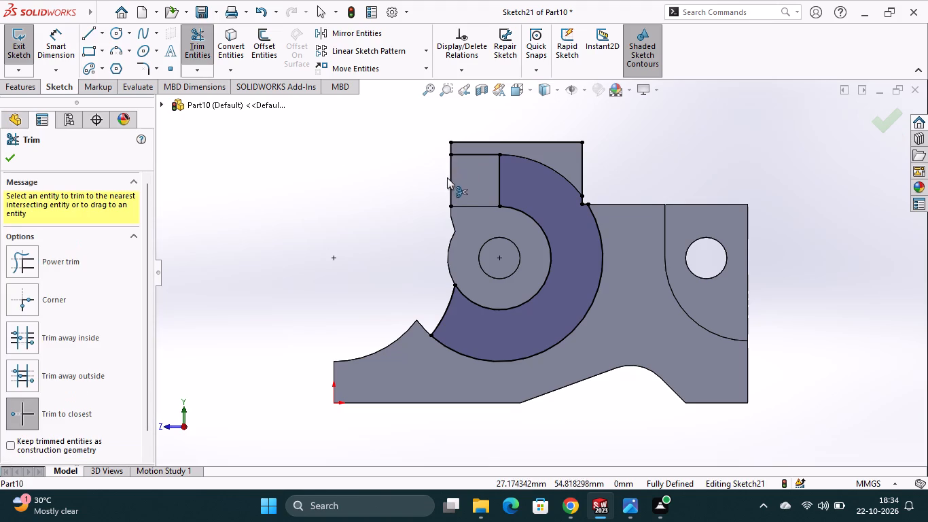
left_click(449, 184)
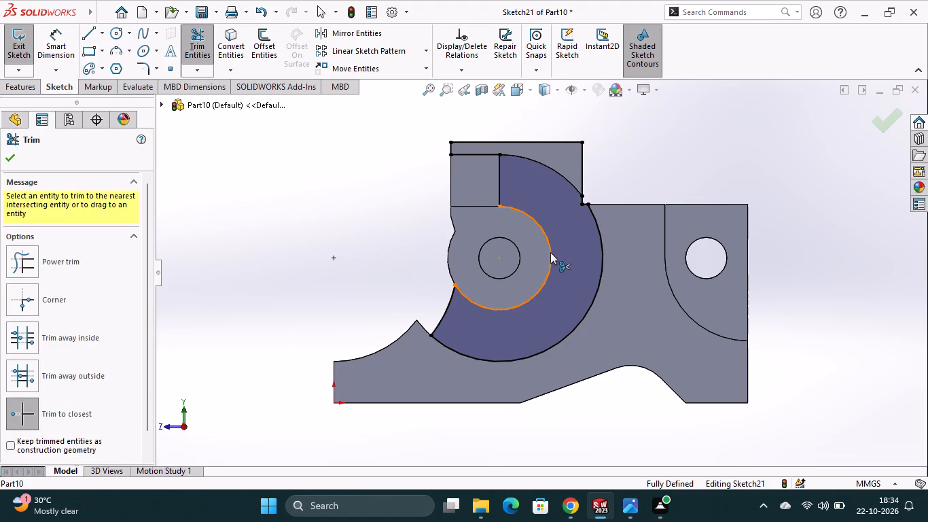
left_click(525, 212)
left_click(500, 190)
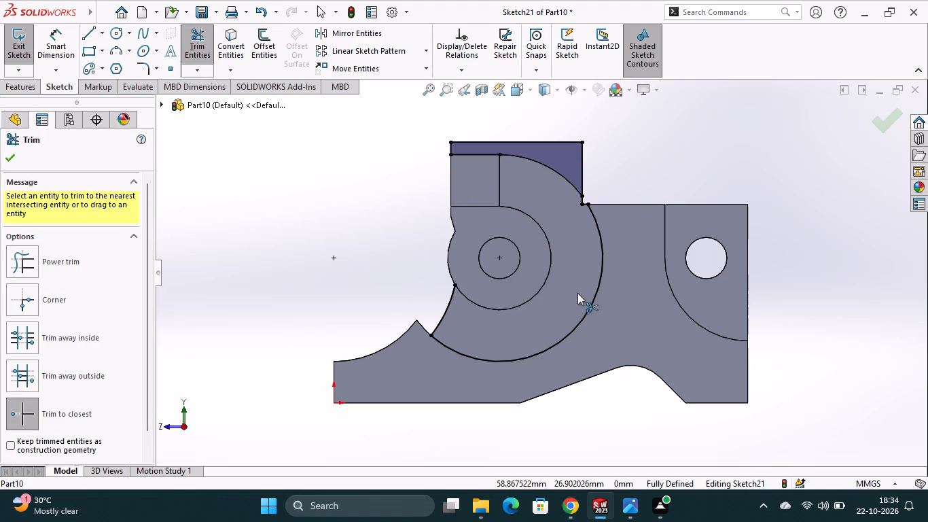
left_click(584, 315)
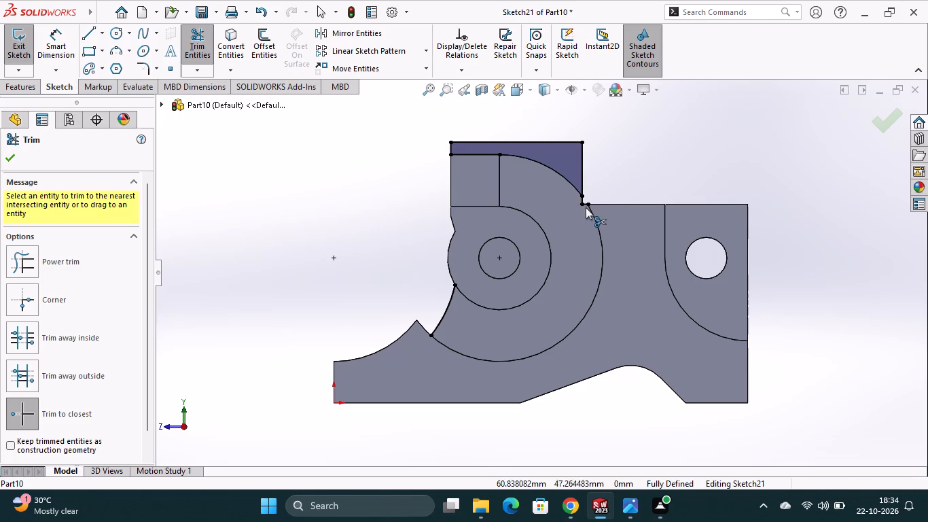
left_click(586, 206)
left_click(582, 201)
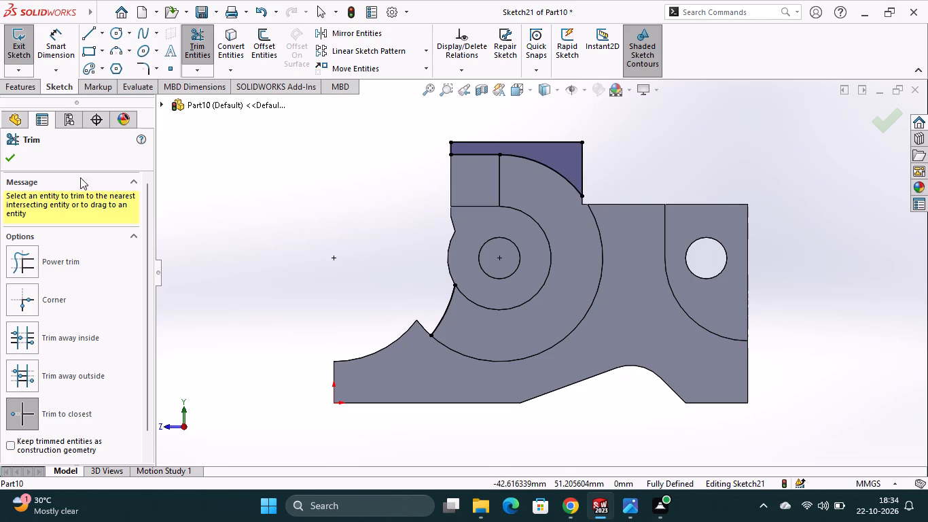
left_click(9, 160)
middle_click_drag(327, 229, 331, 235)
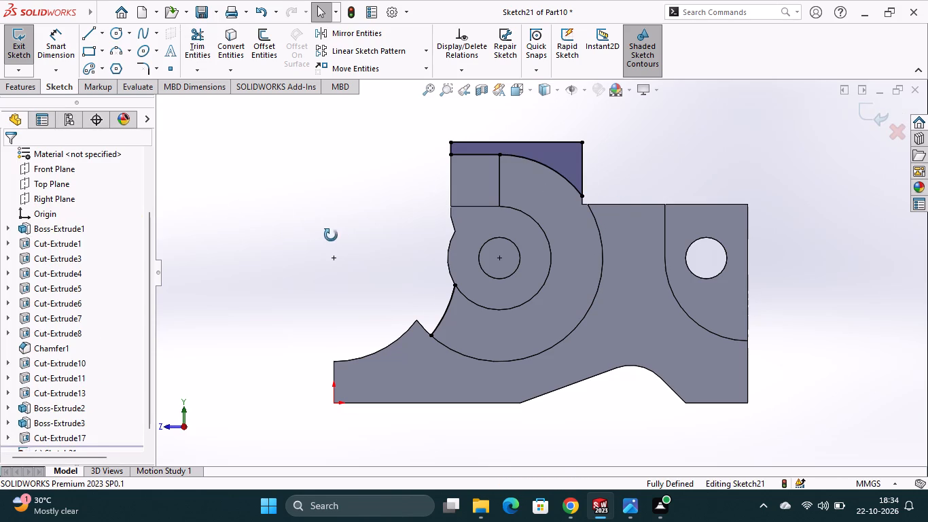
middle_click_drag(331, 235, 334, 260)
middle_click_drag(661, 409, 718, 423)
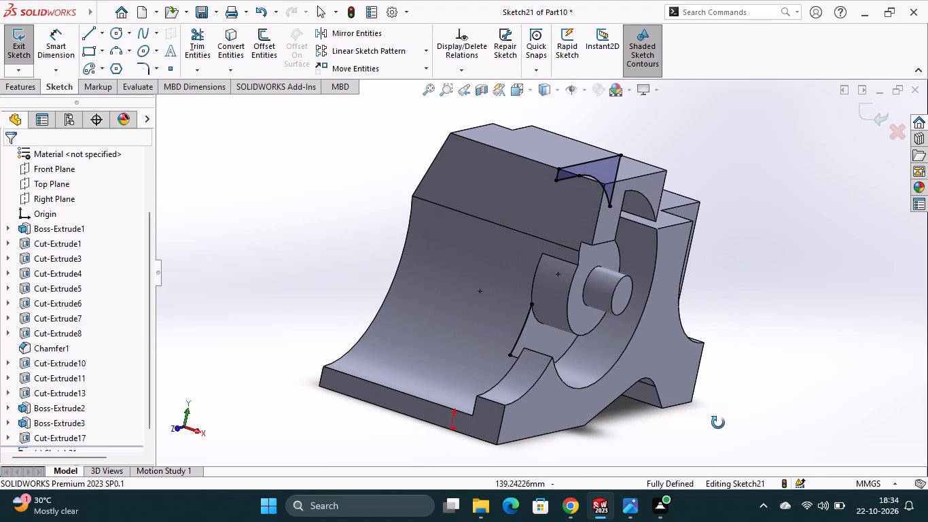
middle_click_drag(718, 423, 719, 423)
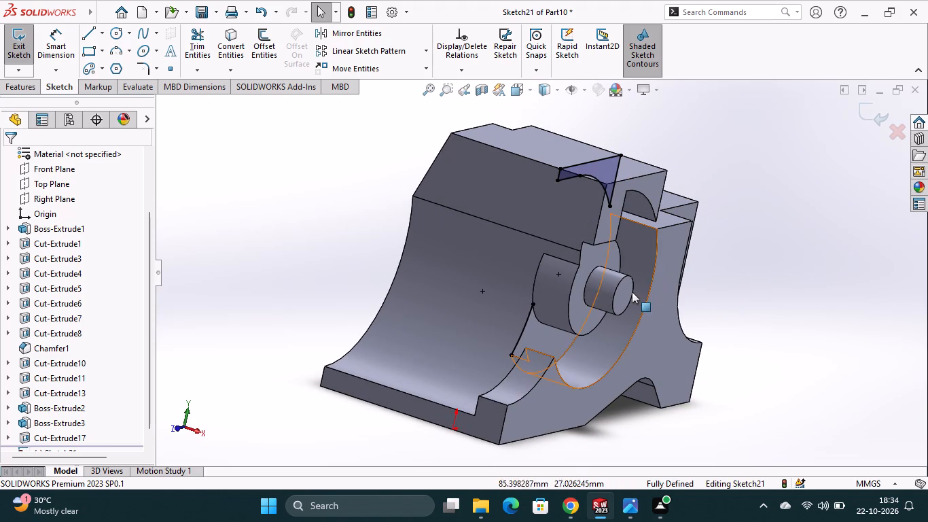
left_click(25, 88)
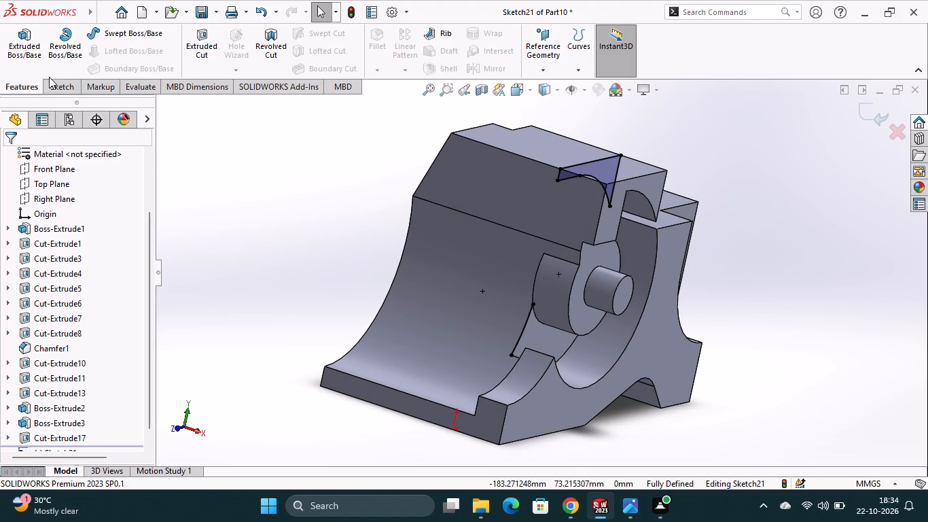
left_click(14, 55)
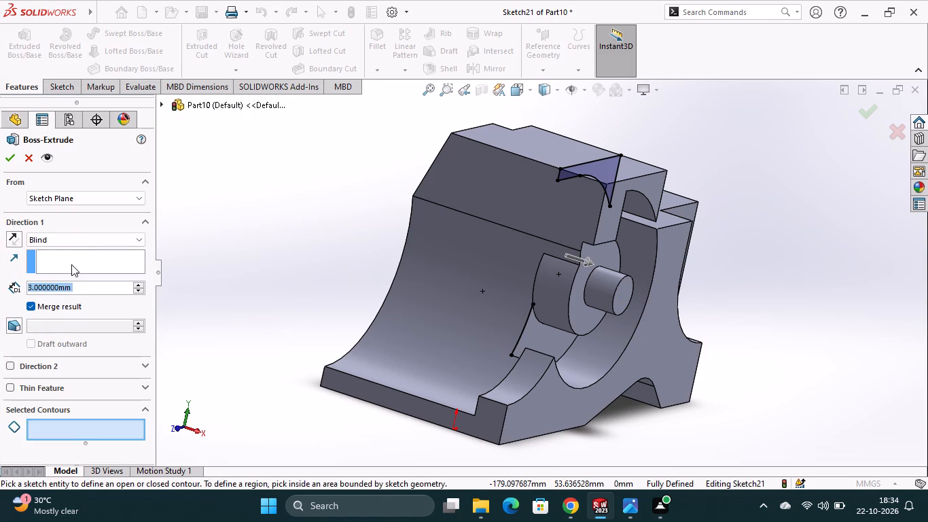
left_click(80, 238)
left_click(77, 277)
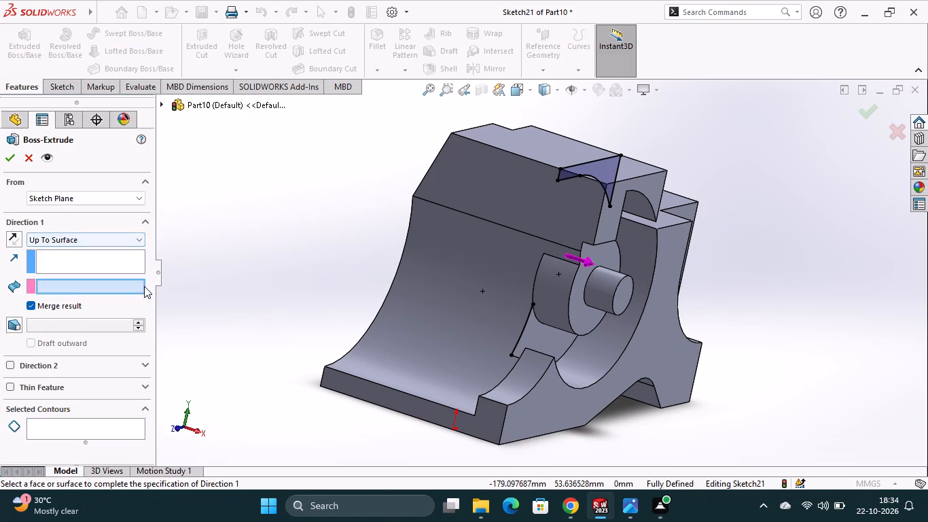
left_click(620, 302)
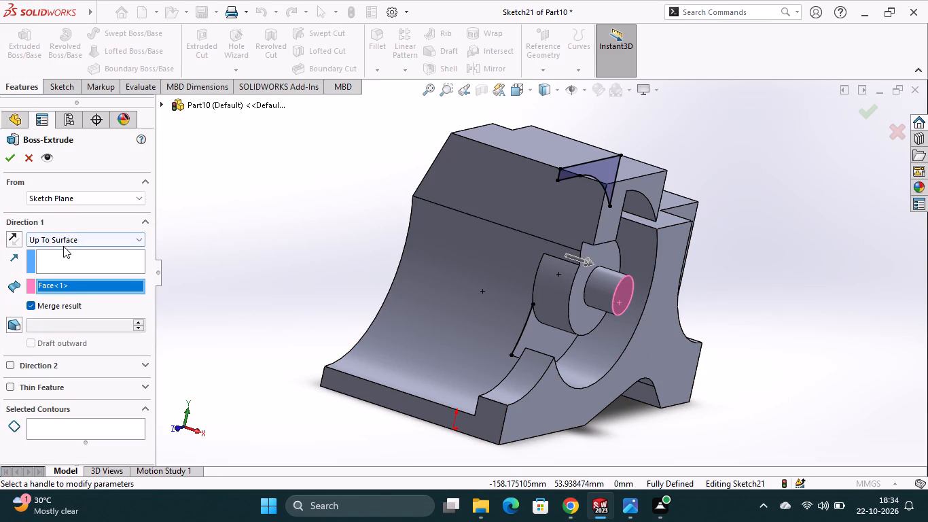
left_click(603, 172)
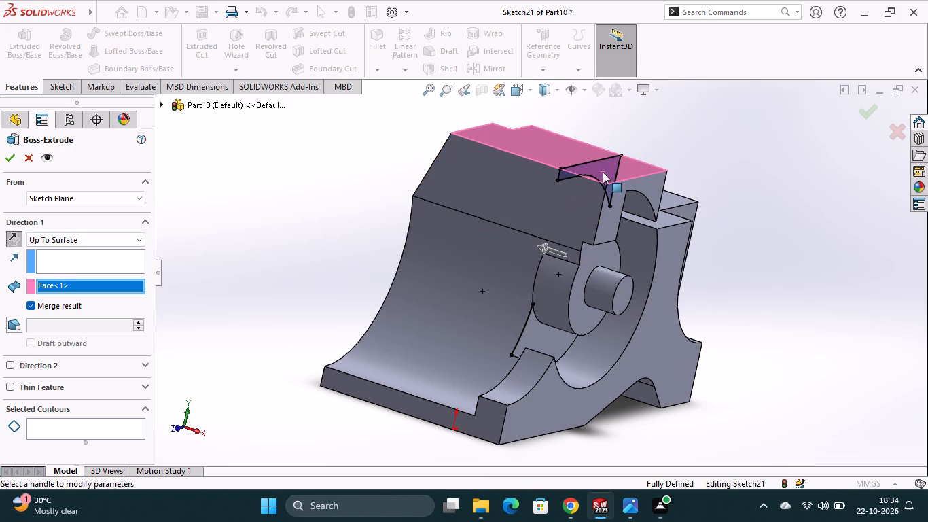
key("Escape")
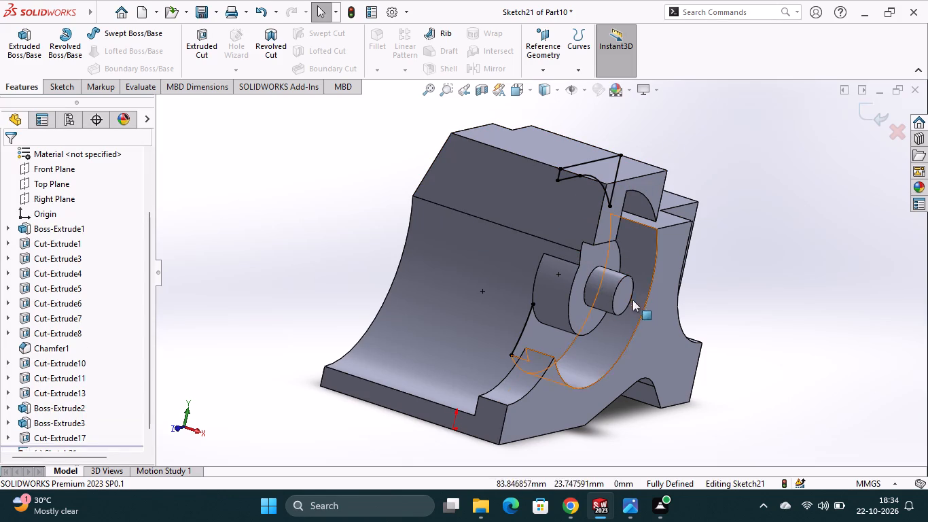
Extrude the closed profile above the outer arc as a boss, Up To Surface, ending at the small round boss's end face.
left_click(16, 41)
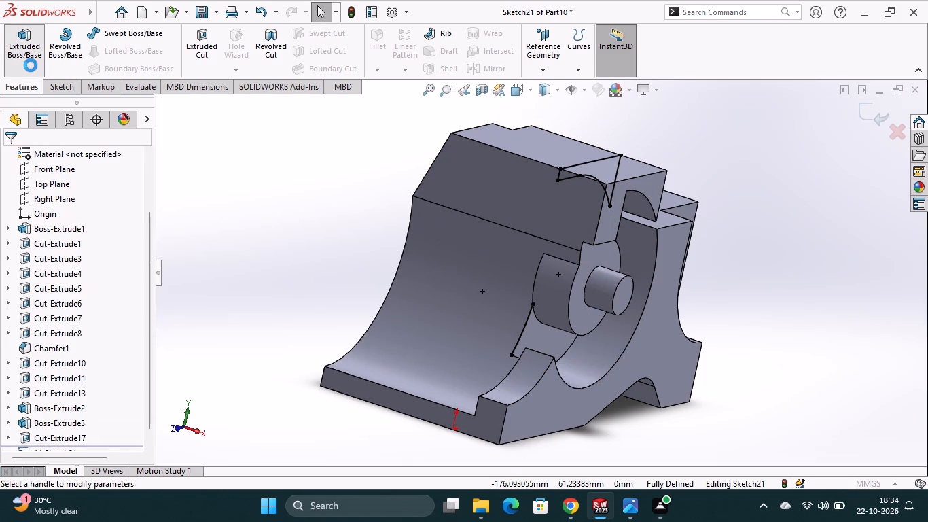
left_click(79, 239)
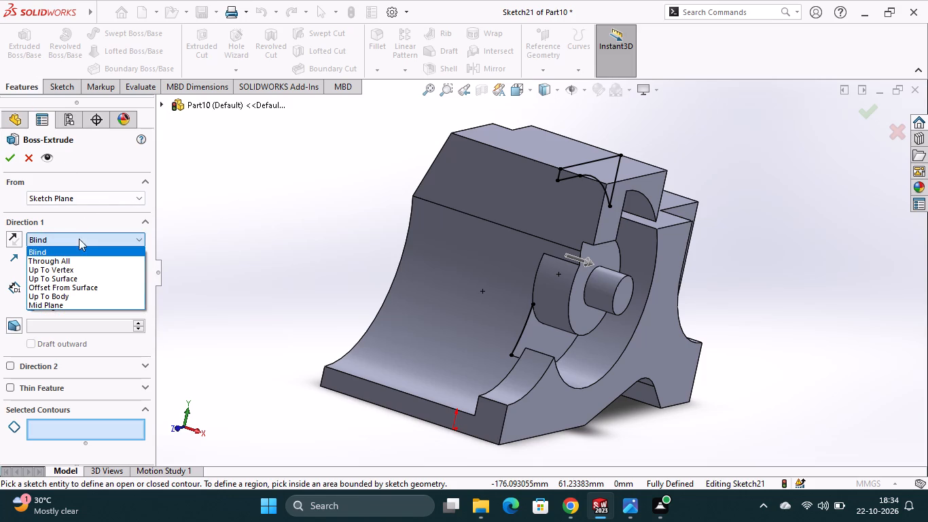
left_click(76, 274)
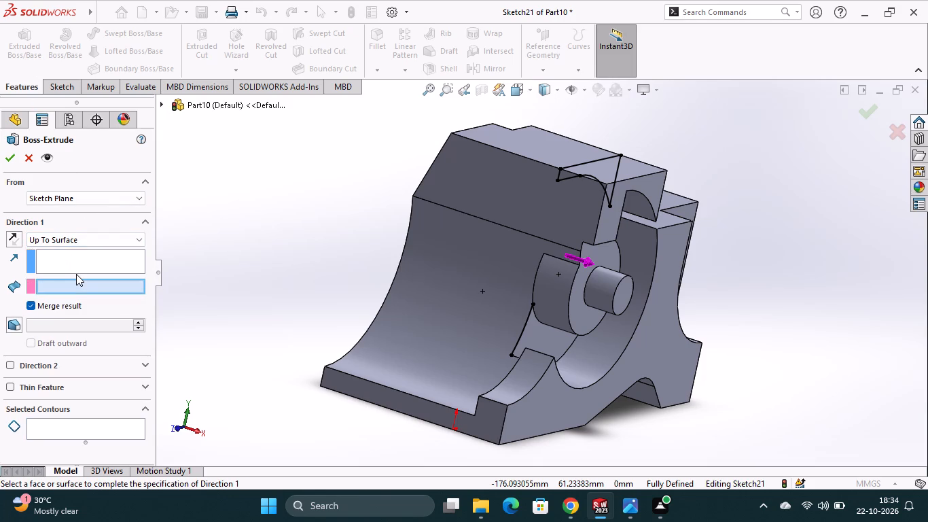
left_click(625, 292)
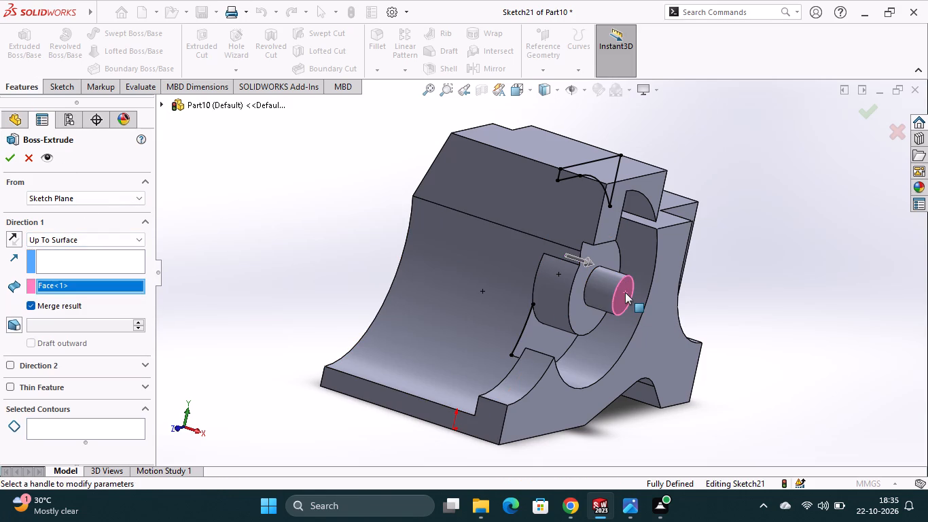
left_click(59, 432)
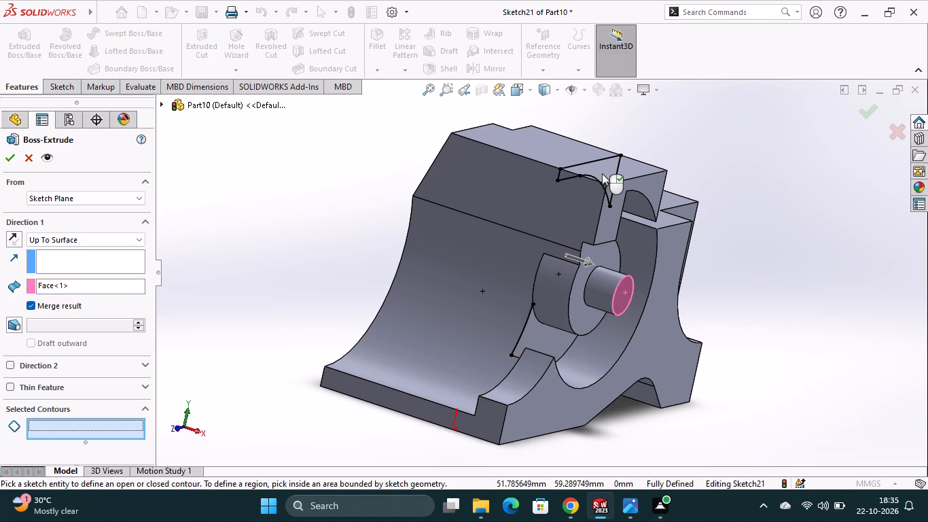
left_click(574, 164)
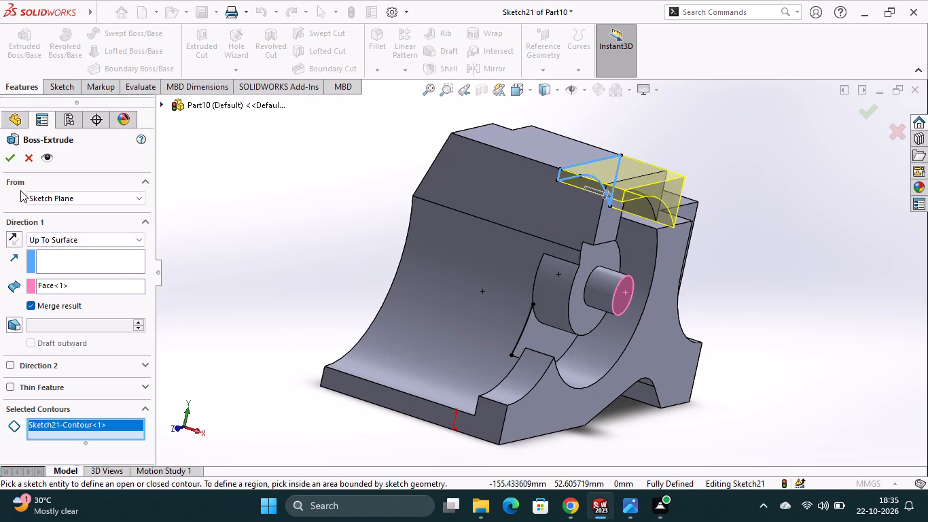
left_click(12, 156)
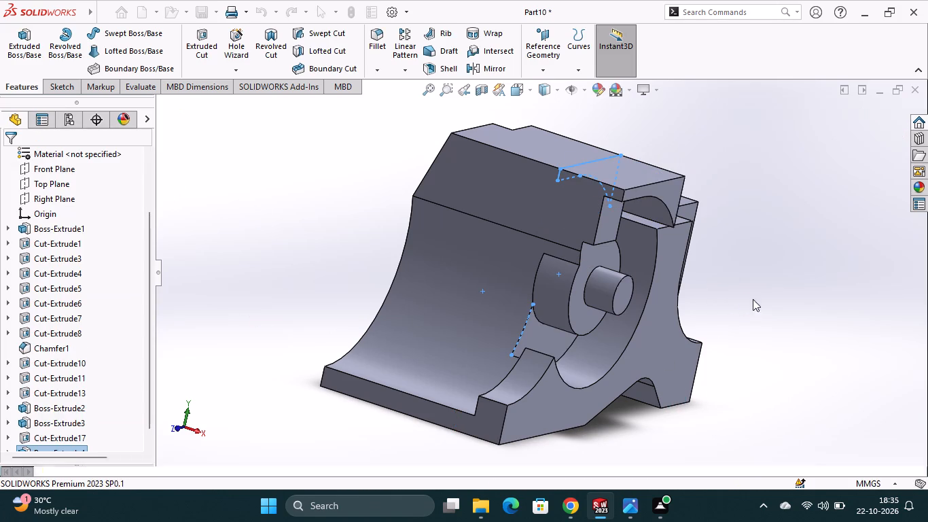
left_click(760, 285)
Start a sketch on the square column face between the new rim and the larger round boss and convert its outline.
middle_click_drag(762, 290, 742, 258)
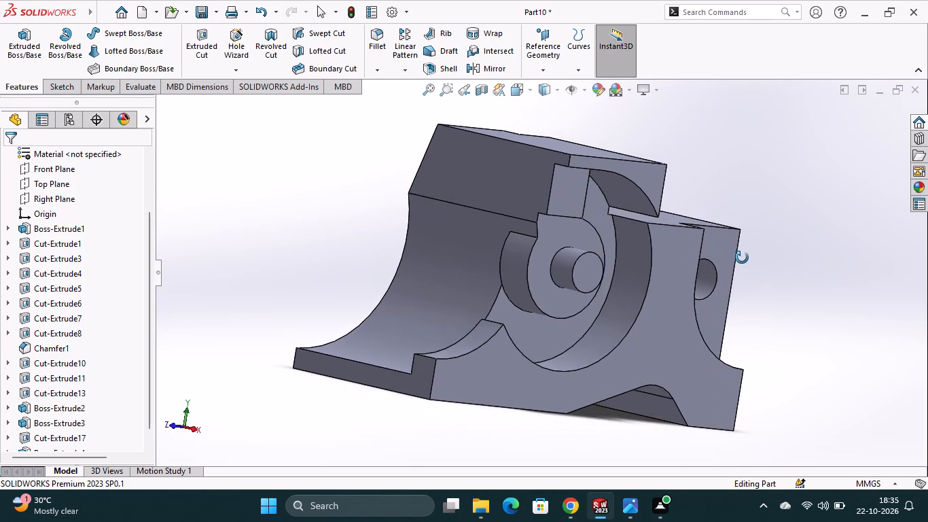
middle_click_drag(742, 258, 728, 248)
middle_click_drag(700, 193, 697, 191)
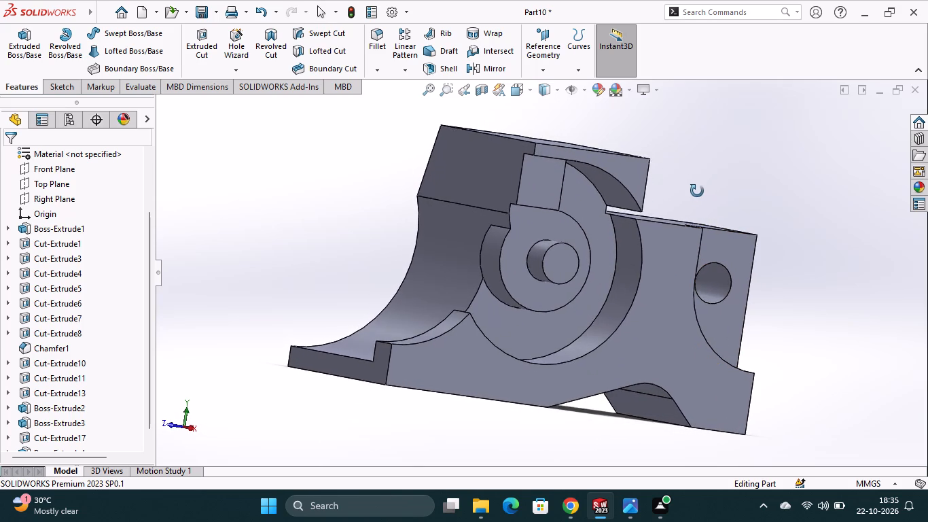
middle_click_drag(697, 191, 681, 191)
scroll(692, 191, "down", 1)
scroll(660, 192, "up", 1)
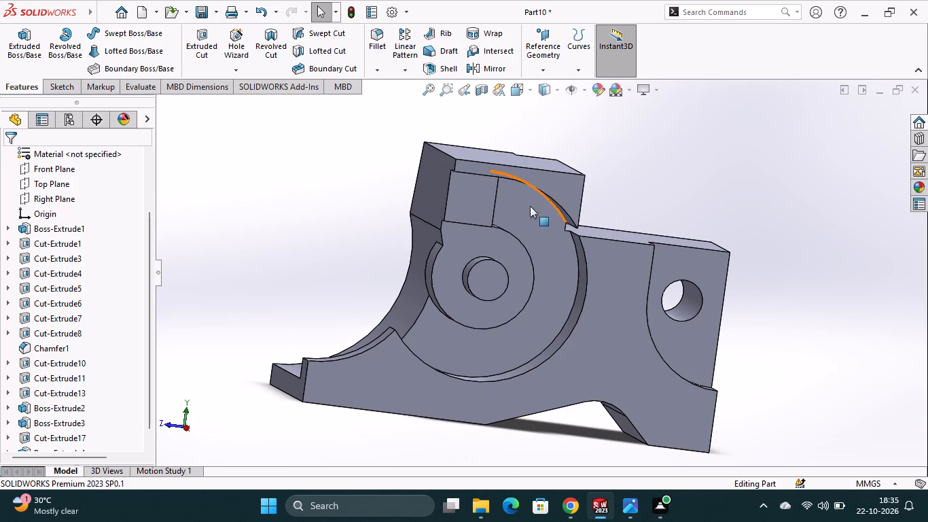
left_click(471, 203)
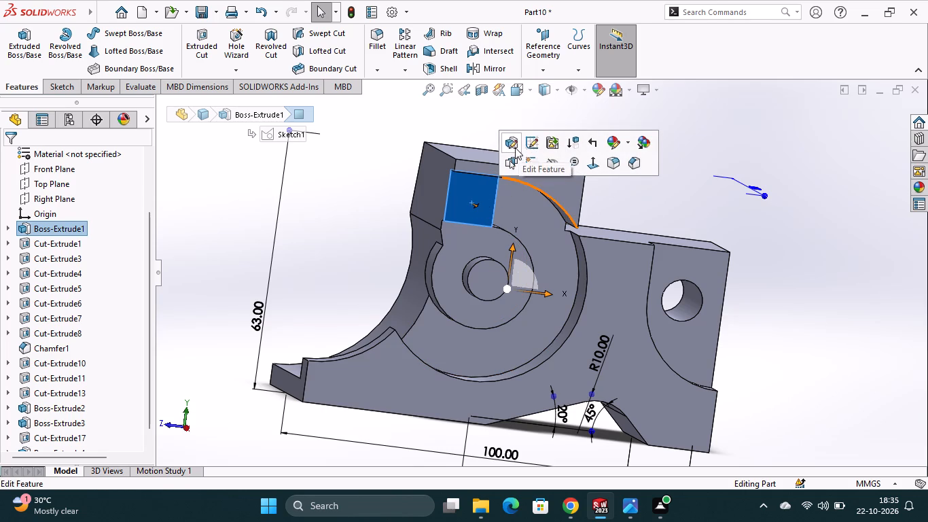
left_click(527, 159)
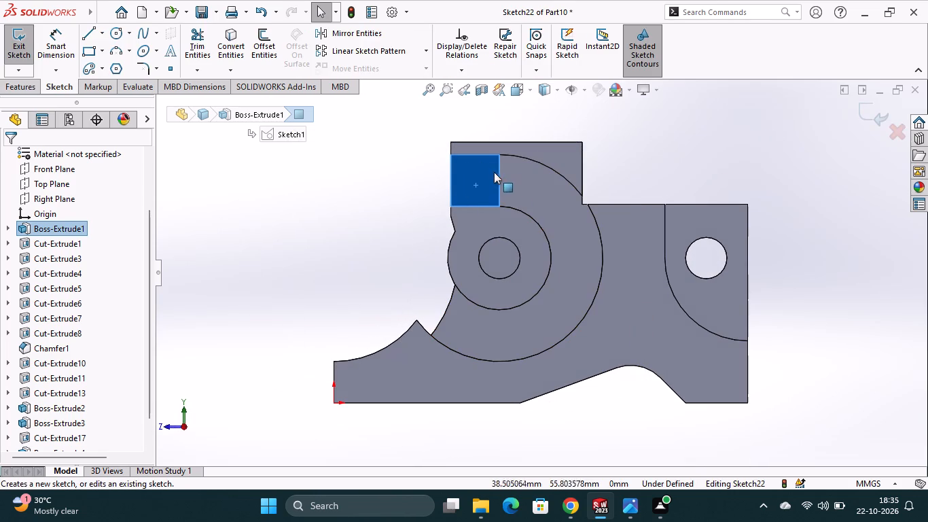
left_click(228, 38)
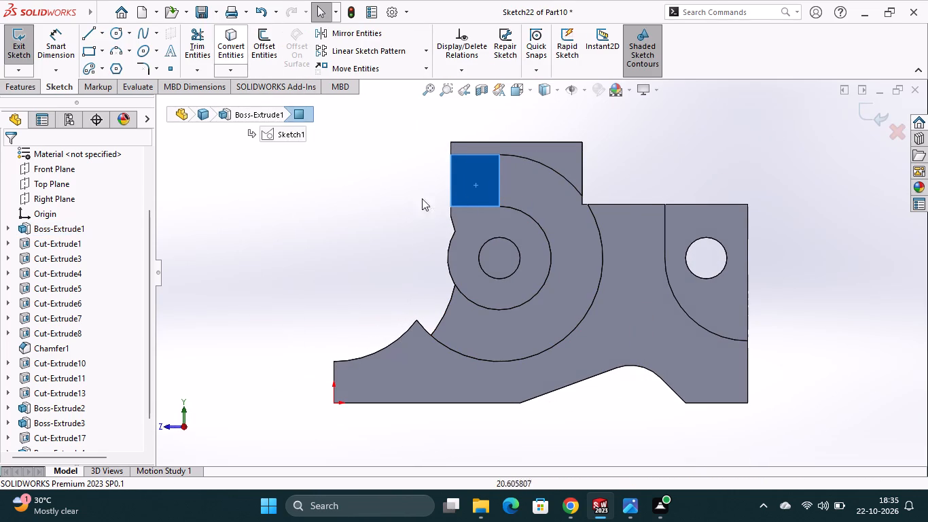
left_click(457, 205)
left_click(370, 156)
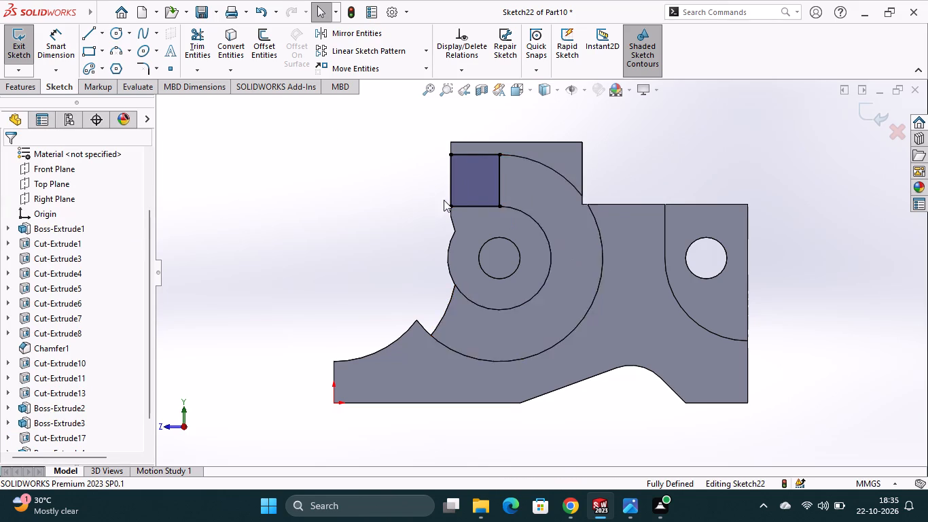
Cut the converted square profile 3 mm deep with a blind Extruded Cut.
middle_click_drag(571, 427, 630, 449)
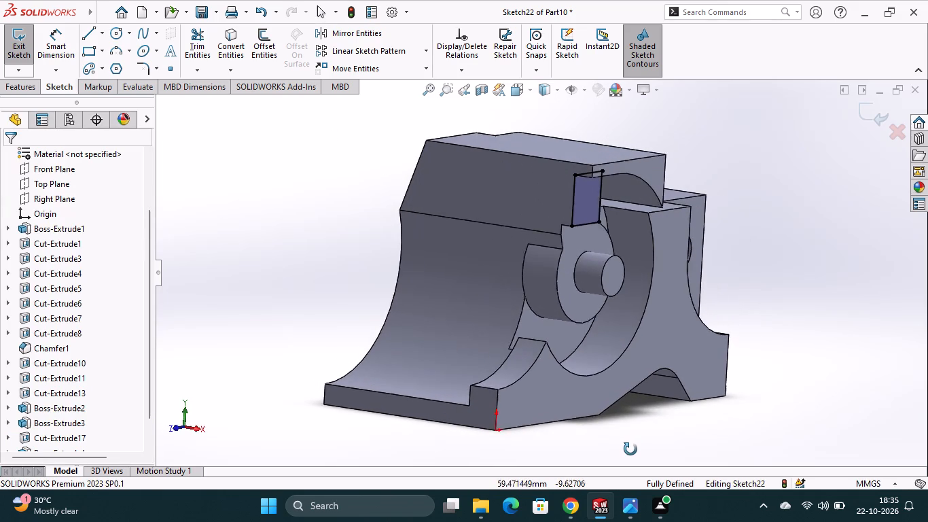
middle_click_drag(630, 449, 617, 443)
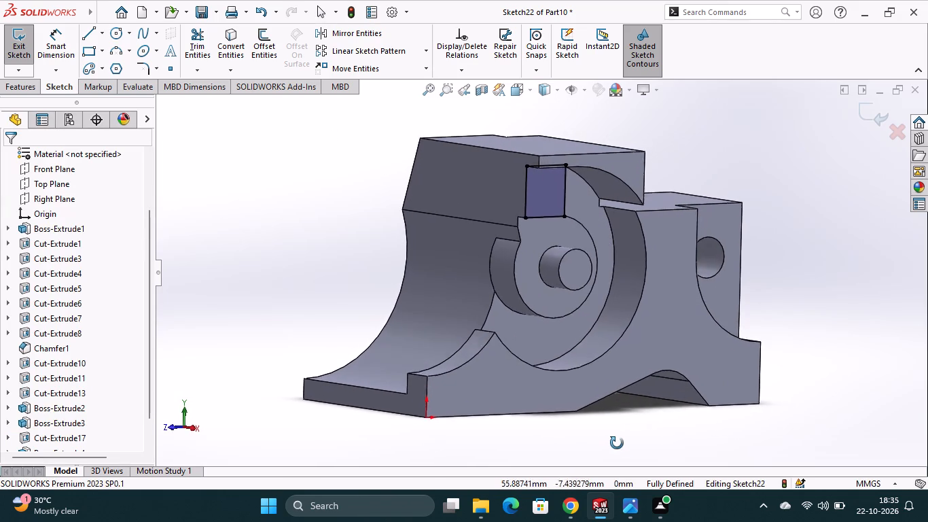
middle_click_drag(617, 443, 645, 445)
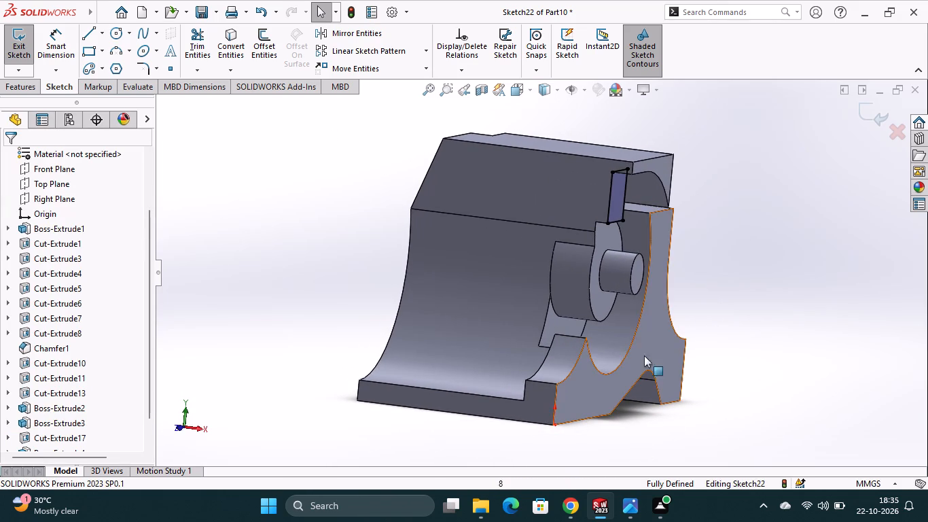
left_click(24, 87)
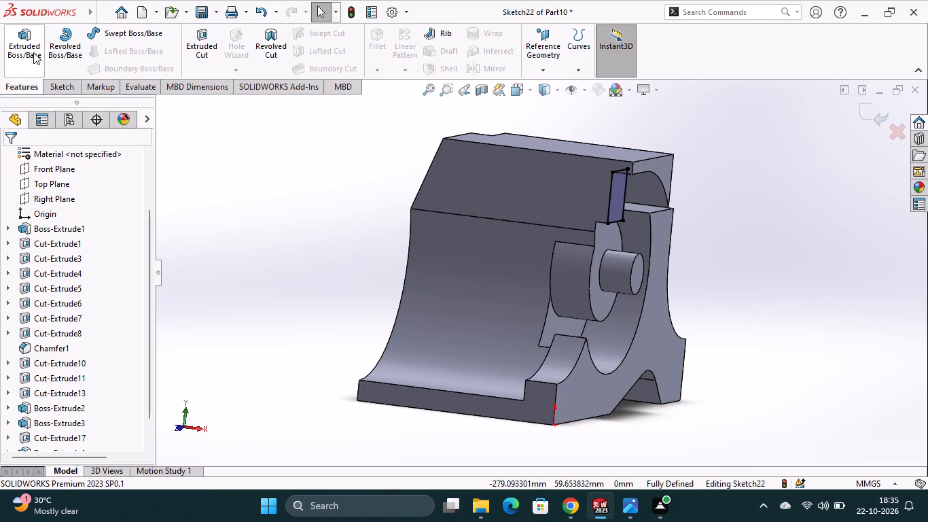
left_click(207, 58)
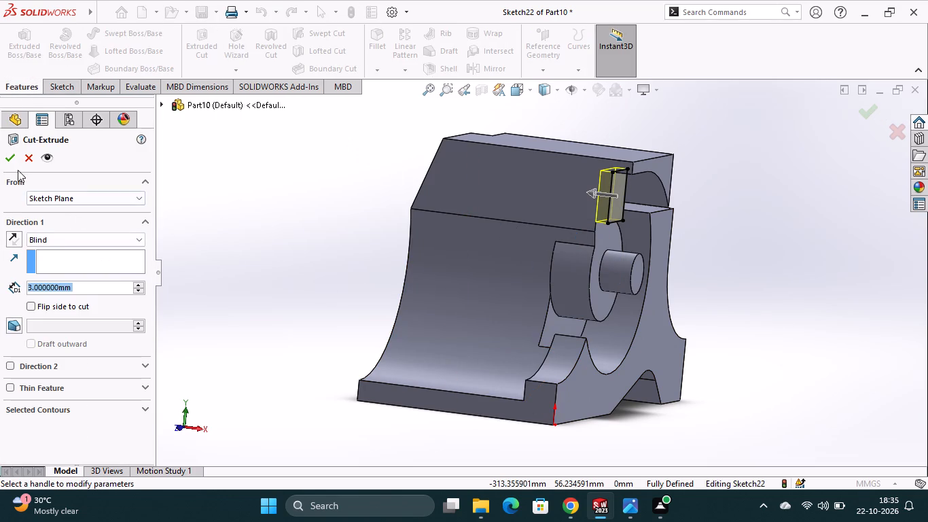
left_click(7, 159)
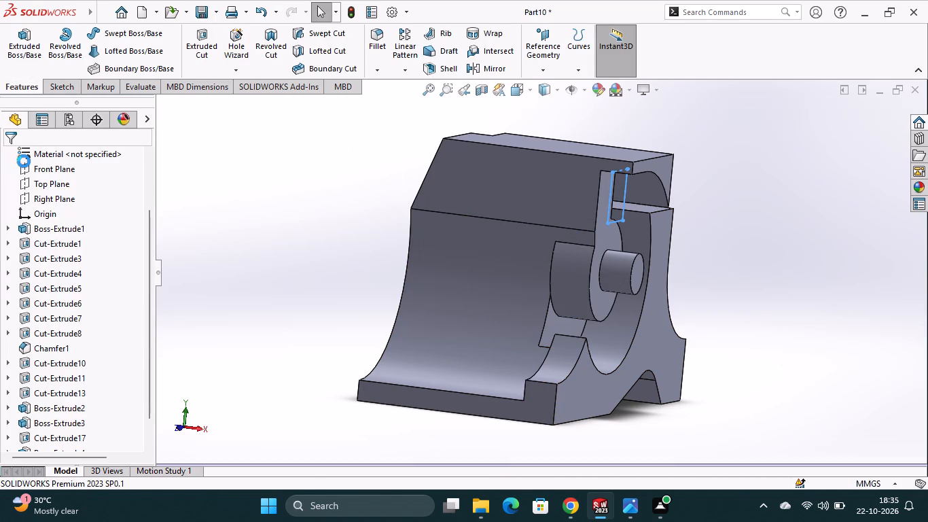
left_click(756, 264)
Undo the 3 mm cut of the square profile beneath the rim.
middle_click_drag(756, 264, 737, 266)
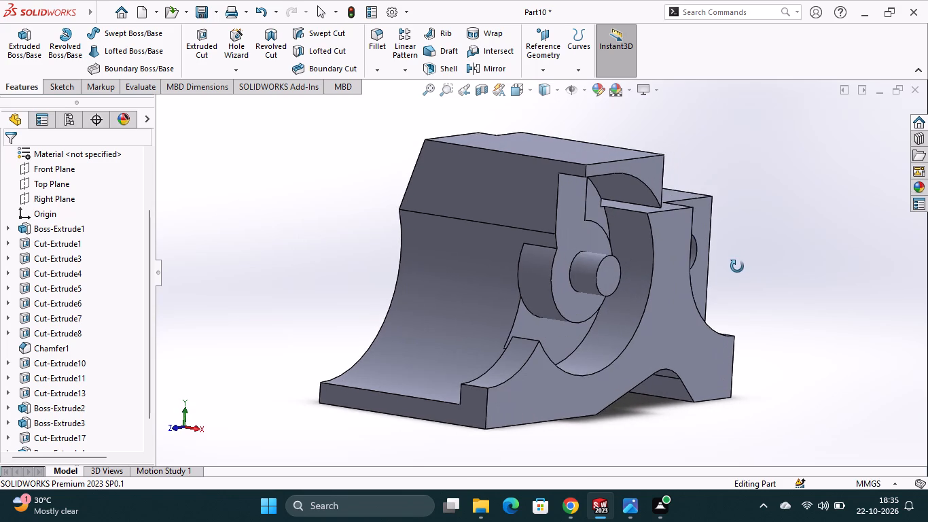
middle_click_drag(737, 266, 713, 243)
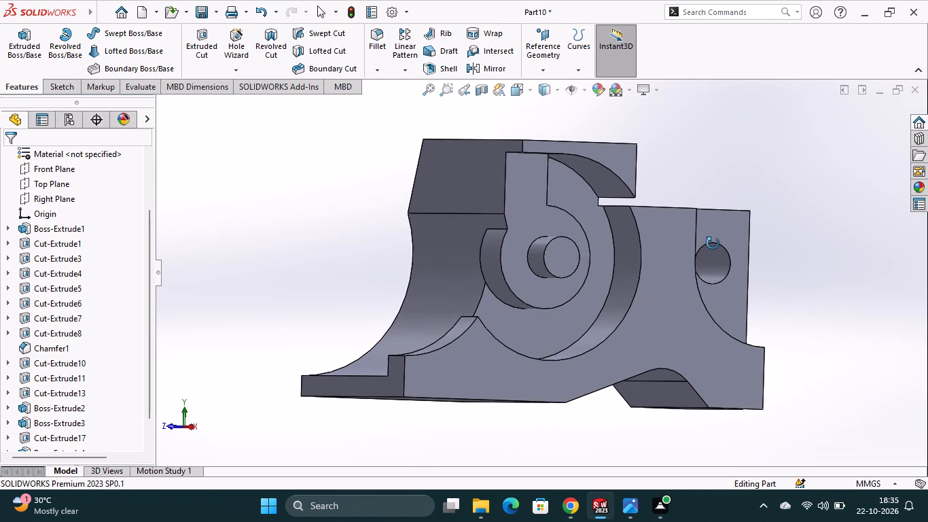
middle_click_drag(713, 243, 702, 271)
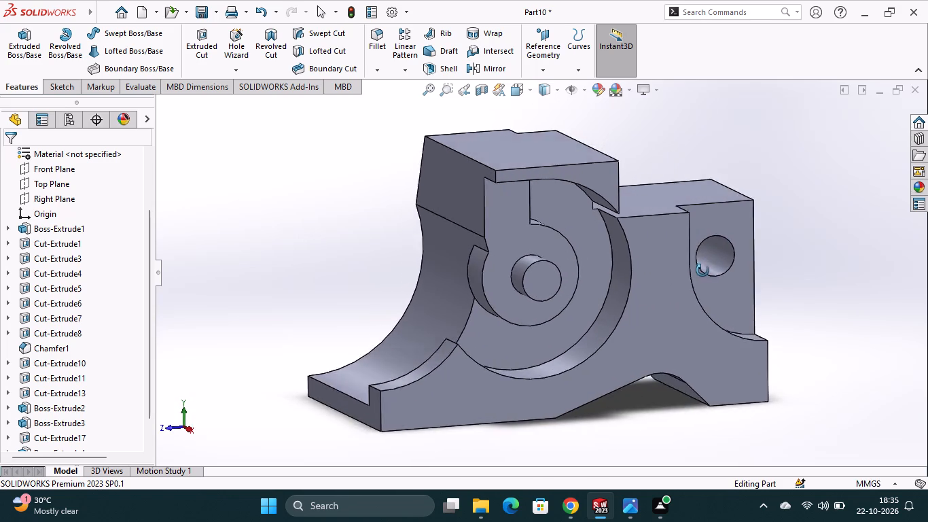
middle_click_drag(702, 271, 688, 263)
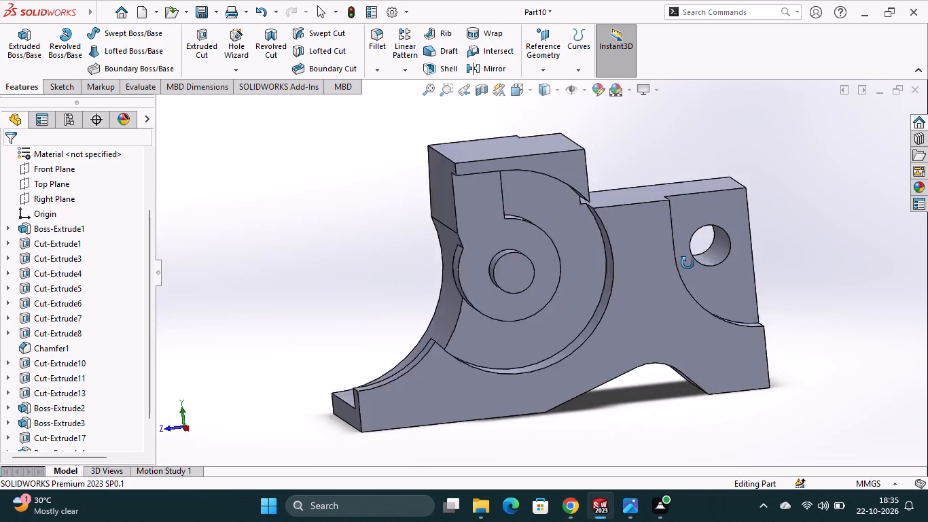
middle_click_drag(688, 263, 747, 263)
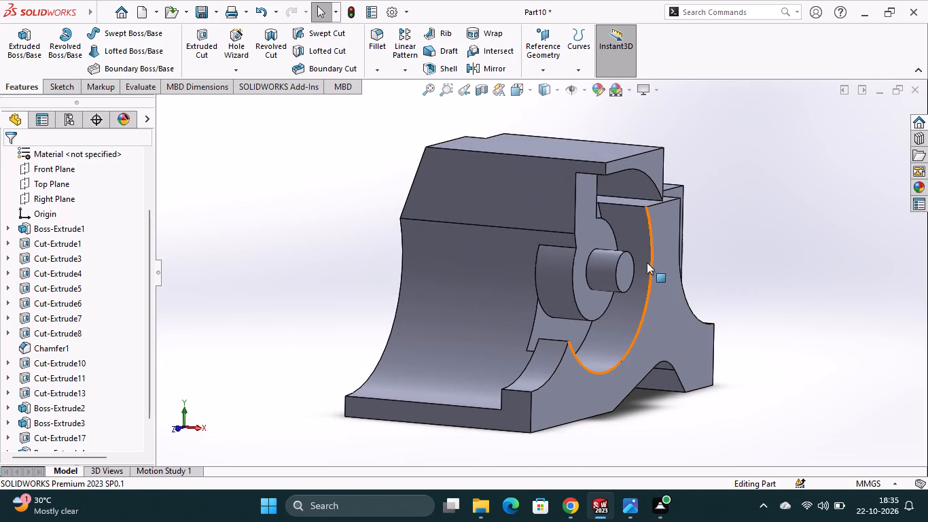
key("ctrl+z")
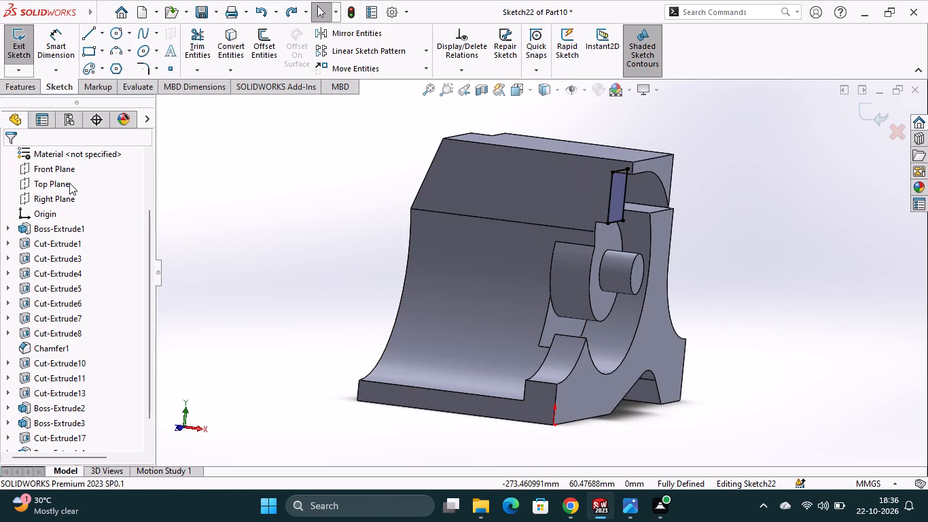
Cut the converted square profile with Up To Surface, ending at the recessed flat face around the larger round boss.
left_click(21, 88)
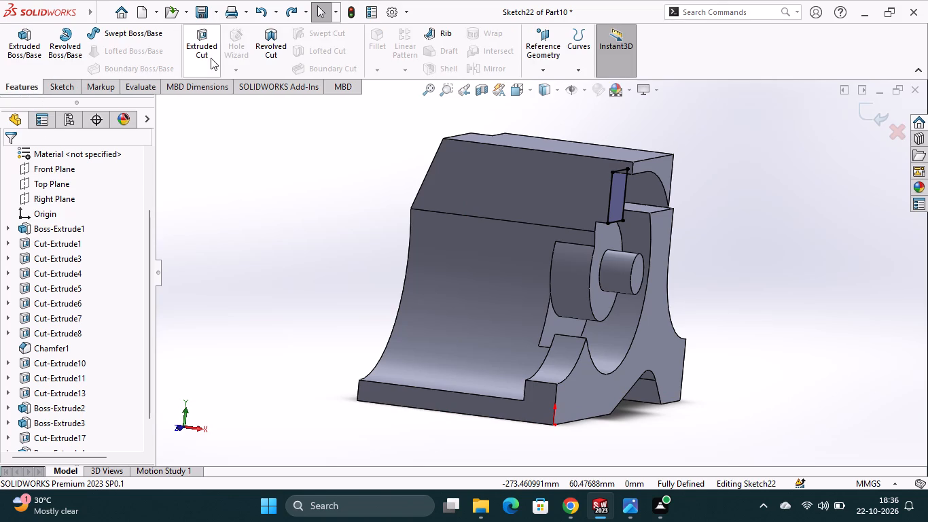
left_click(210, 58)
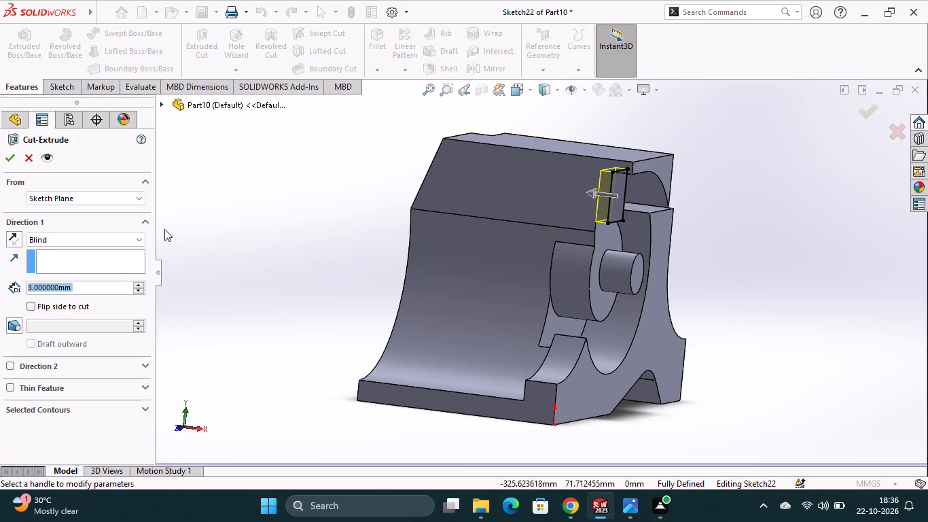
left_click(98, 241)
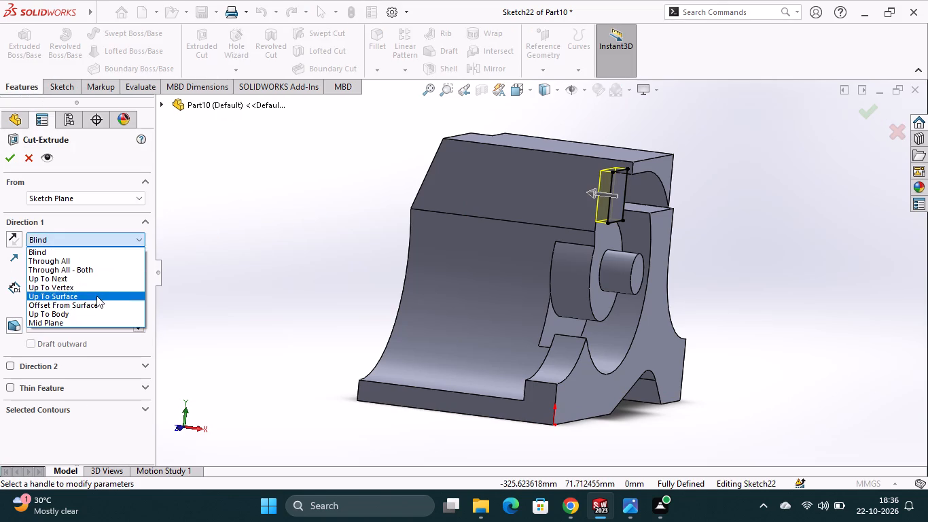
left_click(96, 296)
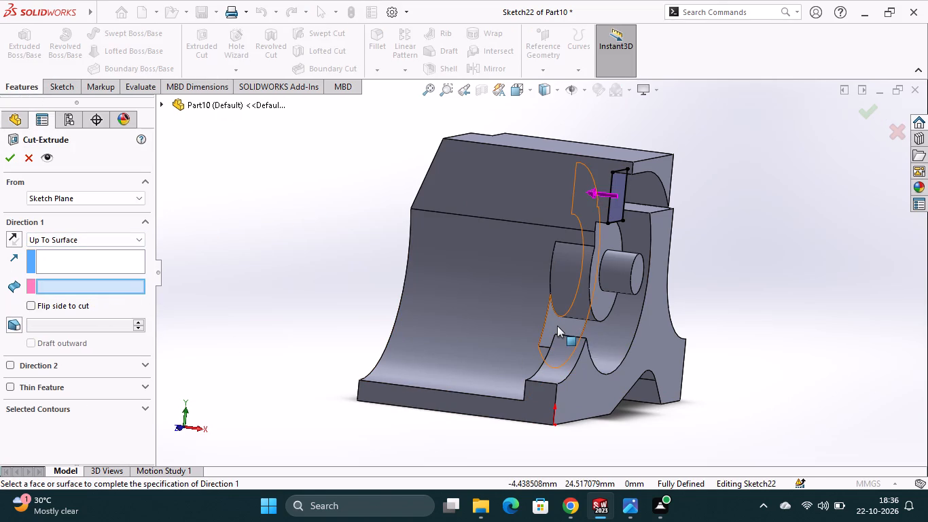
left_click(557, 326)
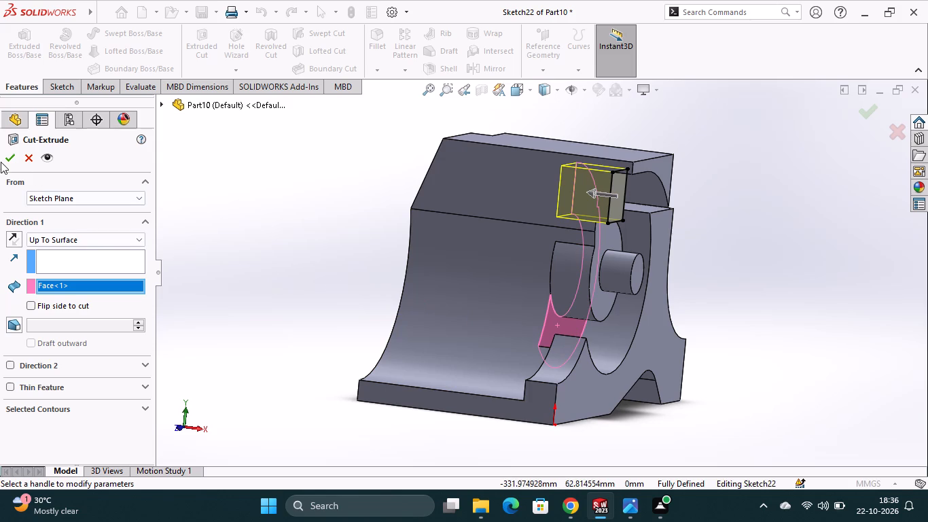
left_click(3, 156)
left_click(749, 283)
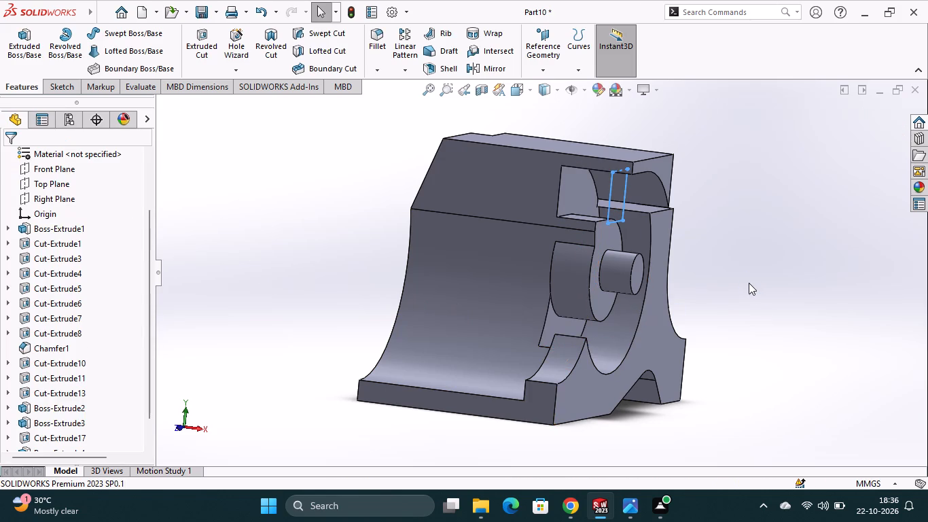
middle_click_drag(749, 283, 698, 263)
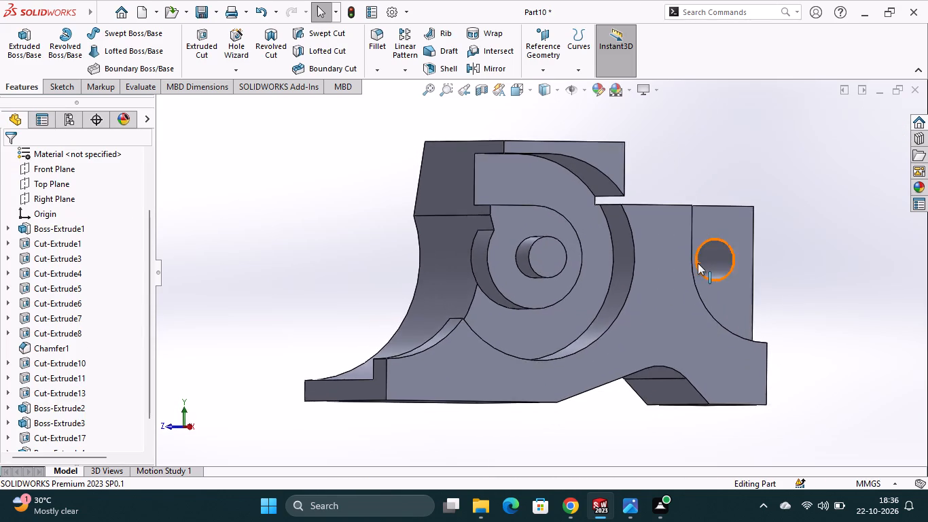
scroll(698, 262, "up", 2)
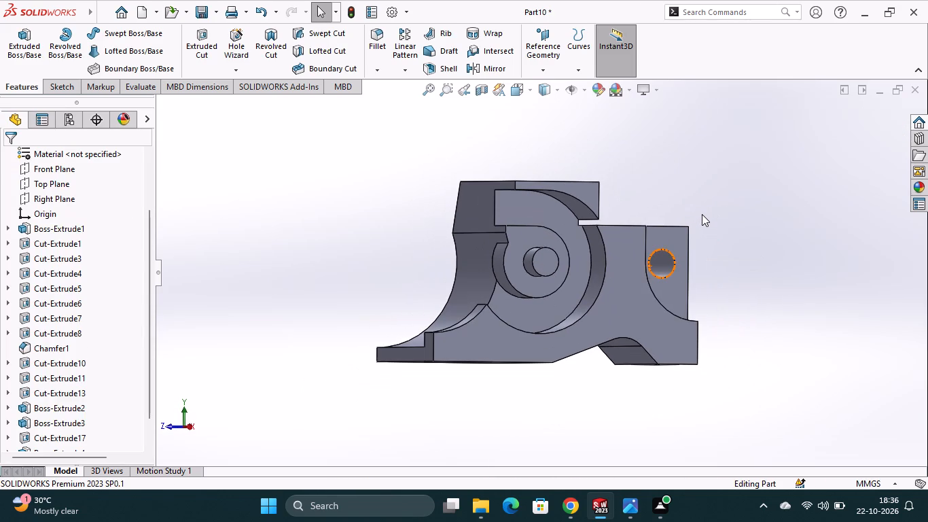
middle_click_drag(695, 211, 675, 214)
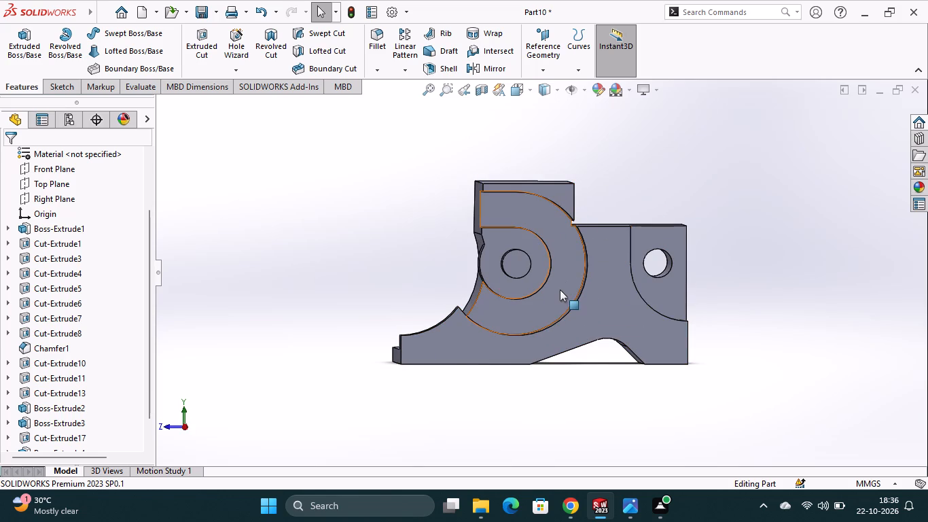
Undo the up-to-surface cut and the converted square sketch on the column face.
key("ctrl+z")
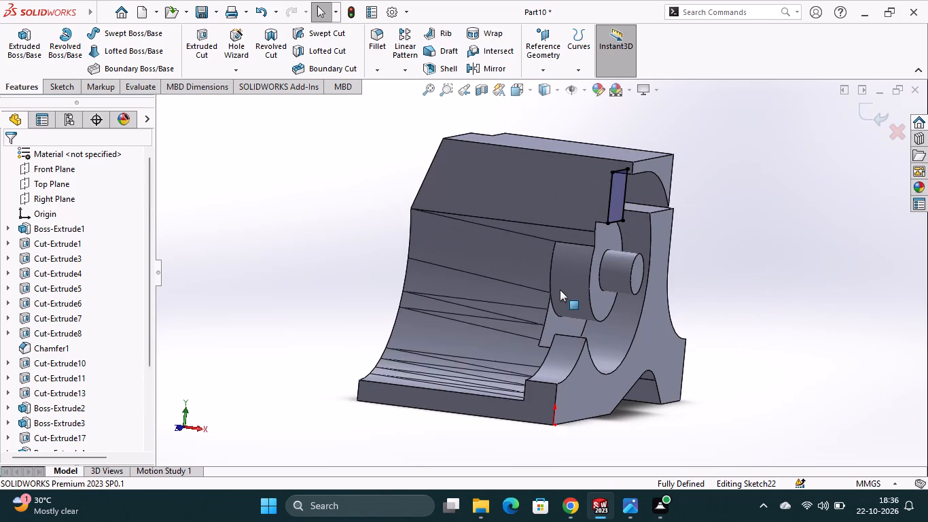
key("ctrl+z")
key("ctrl+z")
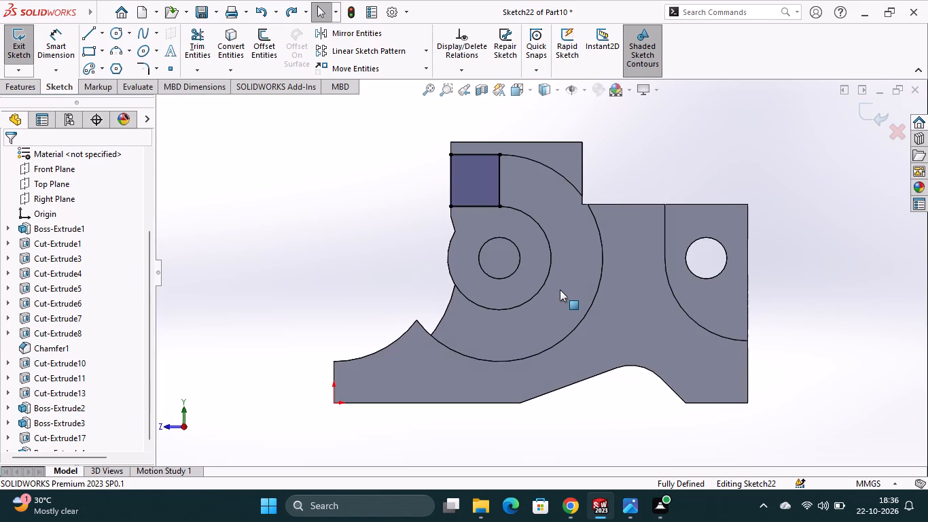
key("ctrl+z")
key("ctrl+z")
key("ctrl+z")
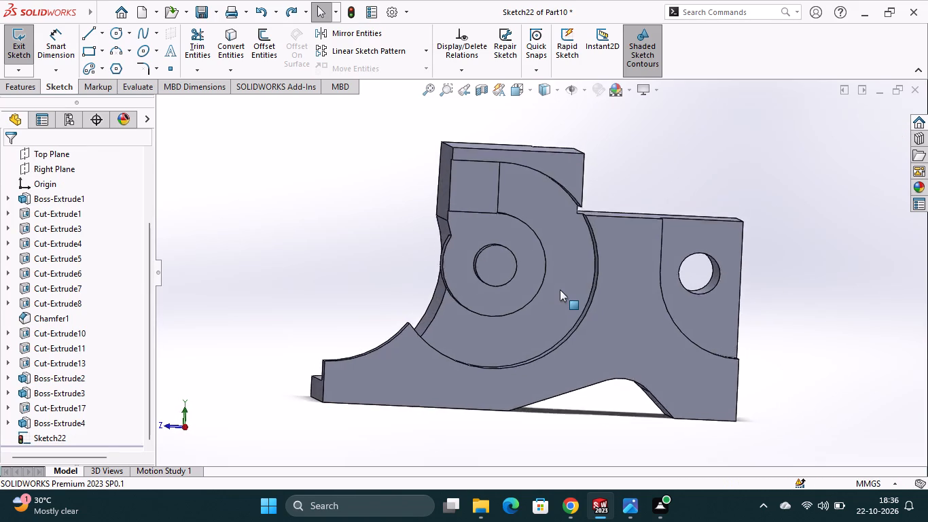
Undo the rim boss above the outer arc and its whole profile sketch.
key("ctrl+z")
key("ctrl+z")
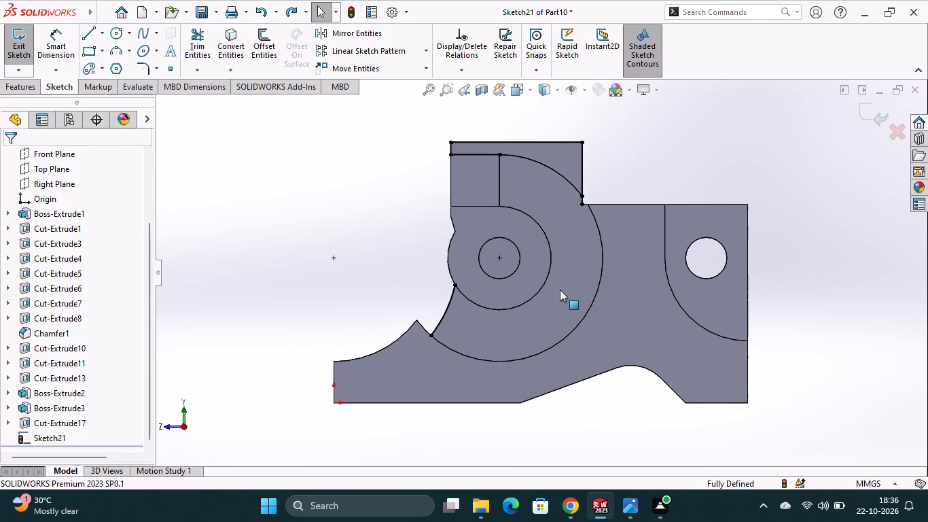
key("ctrl+z")
key("ctrl+z")
key("ctrl+z")
key("ctrl+z")
key("ctrl+z")
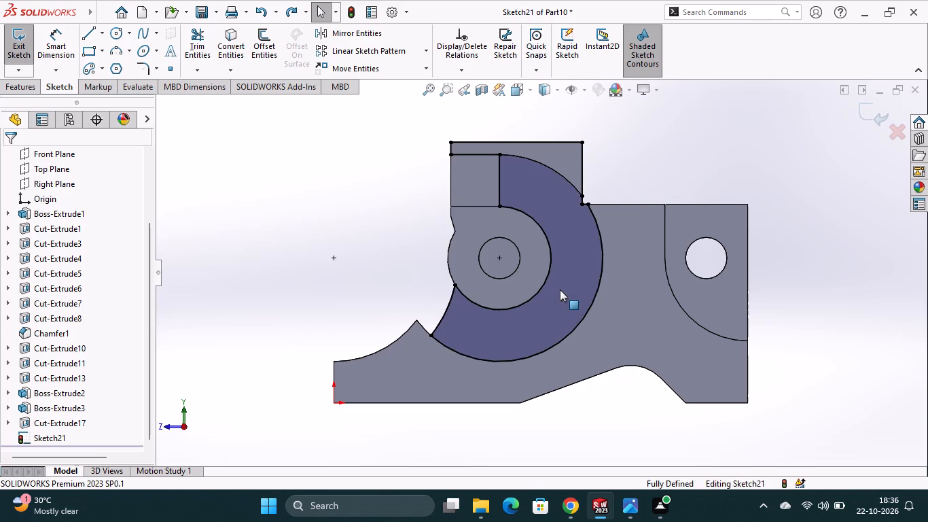
key("ctrl+z")
key("ctrl+z")
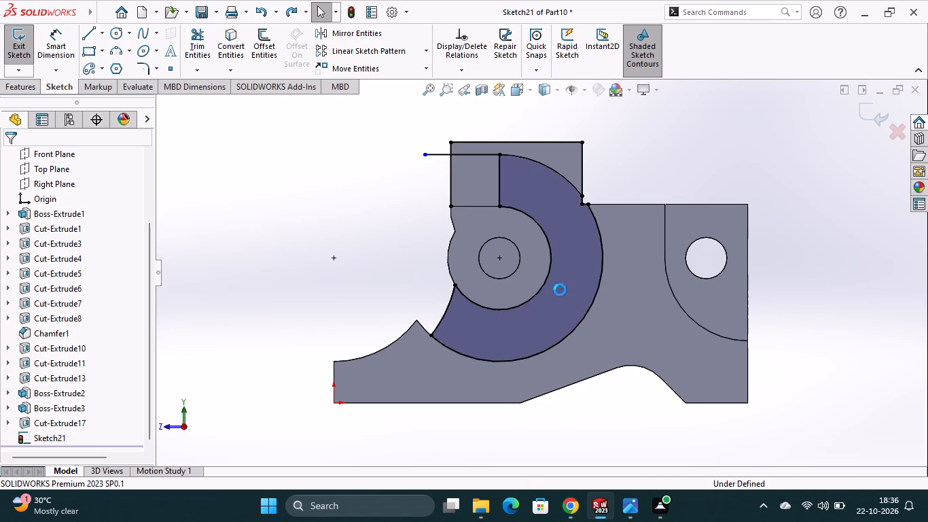
key("ctrl+z")
key("ctrl+z")
scroll(815, 319, "down", 1)
middle_click_drag(815, 319, 807, 329)
key("ctrl+z")
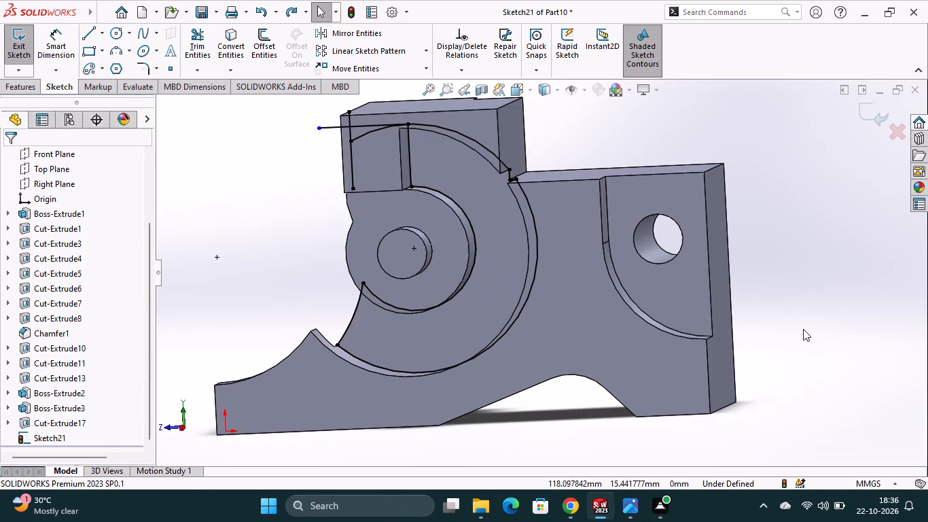
key("ctrl+z")
key("ctrl+z")
key("ctrl+z")
key("ctrl+z")
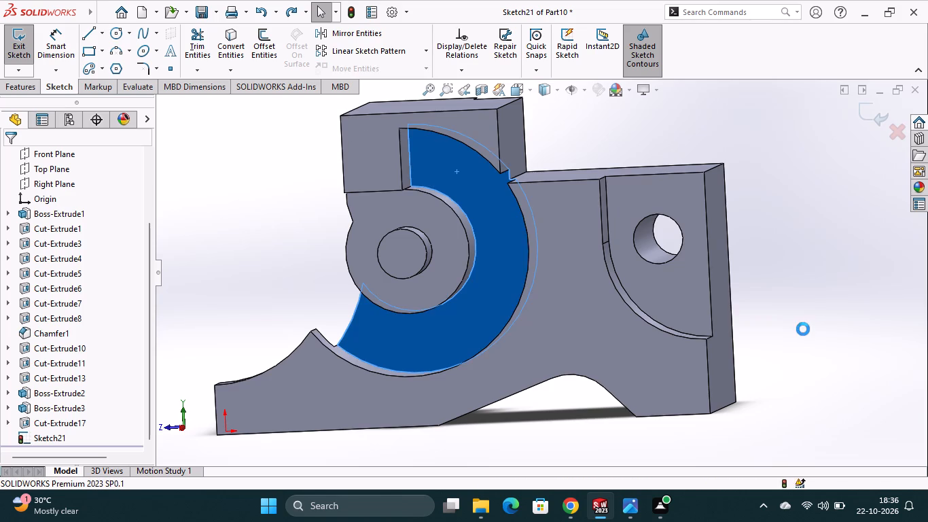
key("ctrl+z")
key("ctrl+z")
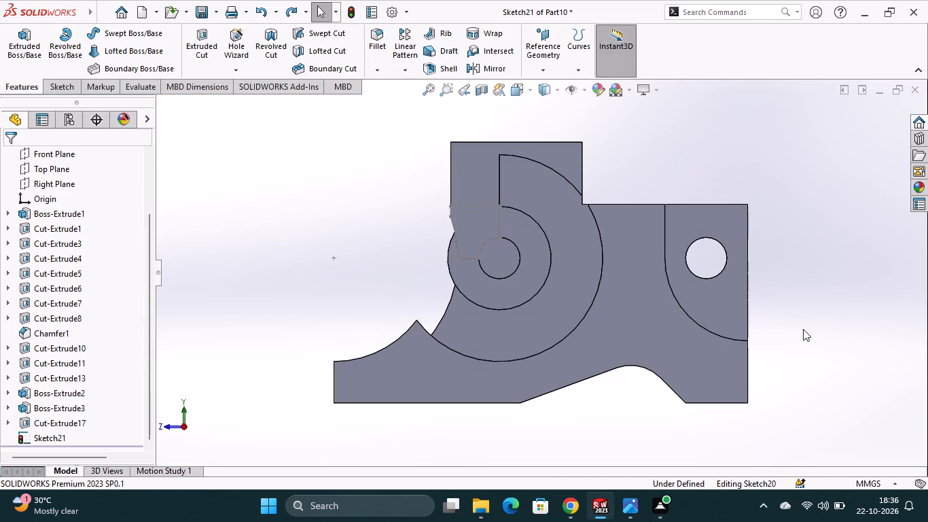
Undo the cut at the column's lower end and its profile sketch, back to the small round boss extrusion.
key("ctrl+z")
key("ctrl+z")
key("ctrl+z")
key("ctrl+z")
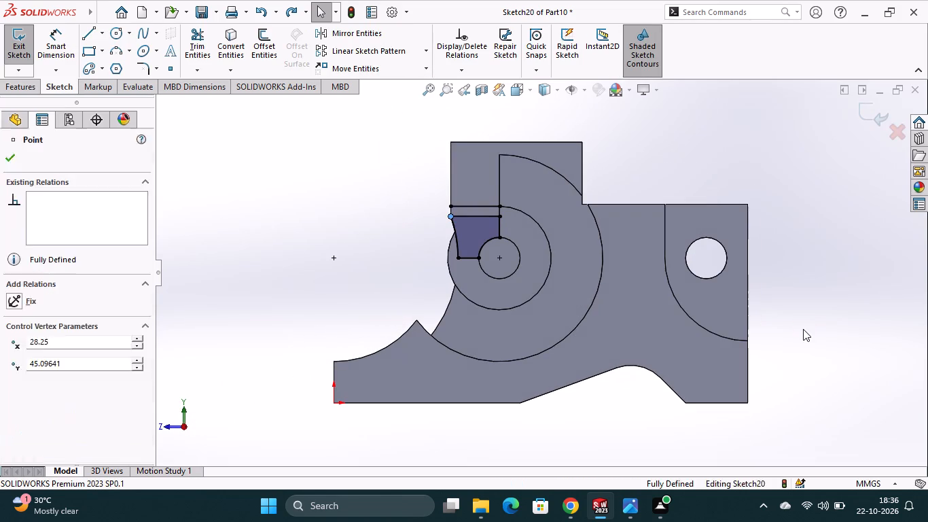
key("ctrl+z")
key("ctrl+z")
key("ctrl+z")
key("ctrl+z")
key("ctrl+z")
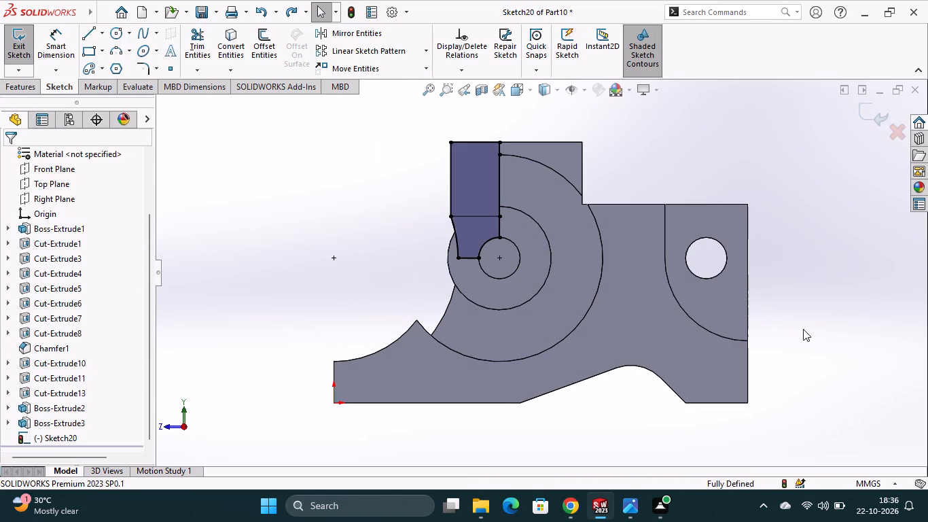
key("ctrl+z")
key("ctrl+z")
key("ctrl+z")
key("ctrl+z")
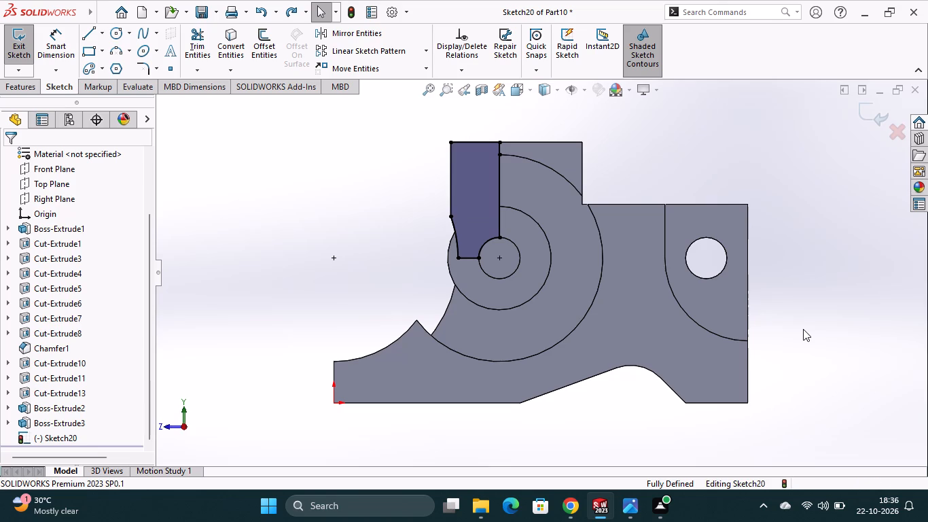
key("ctrl+z")
key("ctrl+z")
key("ctrl+z")
key("ctrl+z")
key("ctrl+z")
key("ctrl+z")
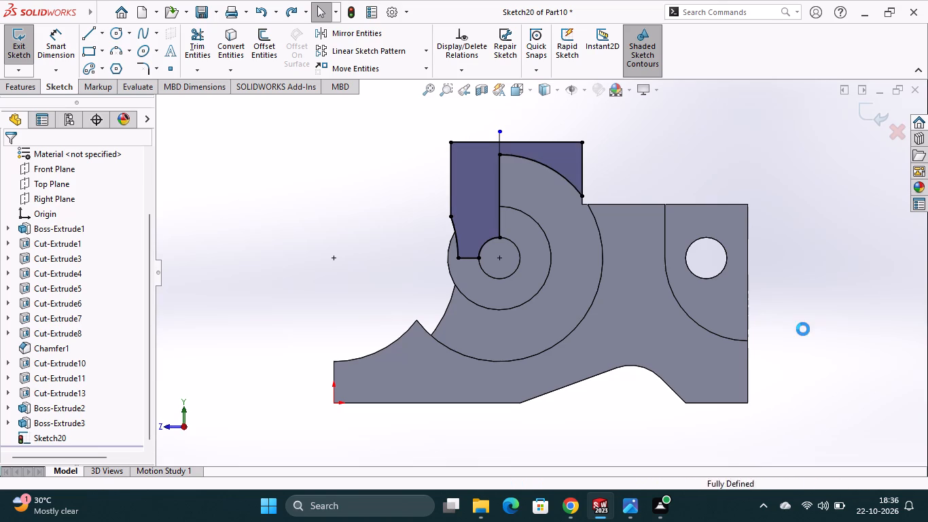
key("ctrl+z")
key("ctrl+z")
key("ctrl+z")
key("ctrl+z")
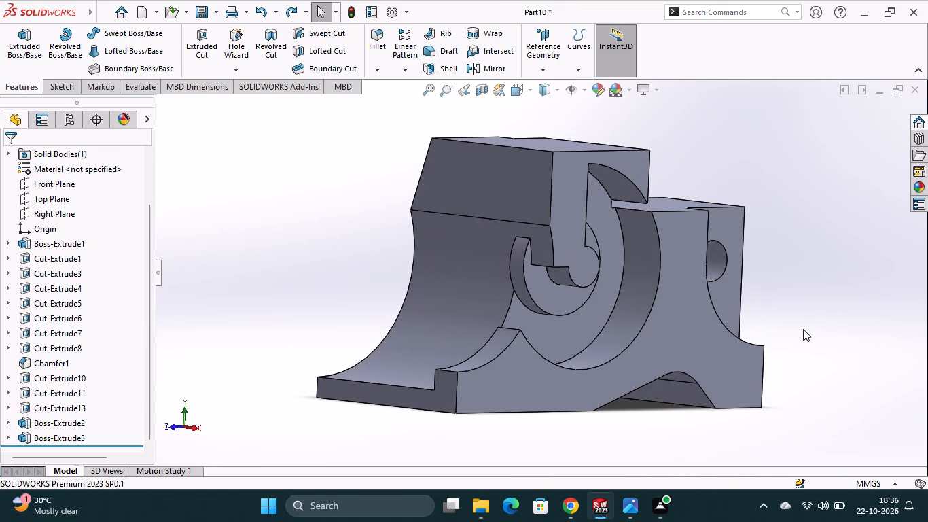
middle_click_drag(789, 286, 777, 292)
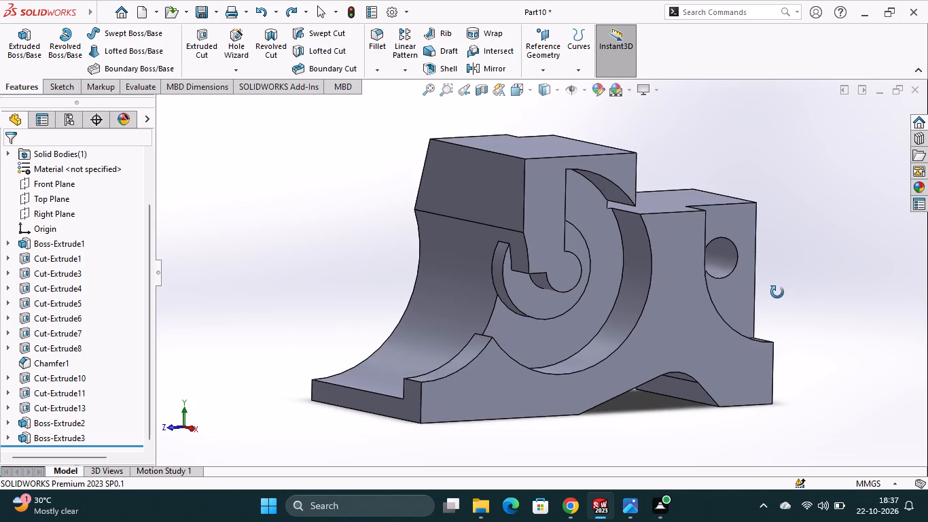
middle_click_drag(777, 292, 744, 302)
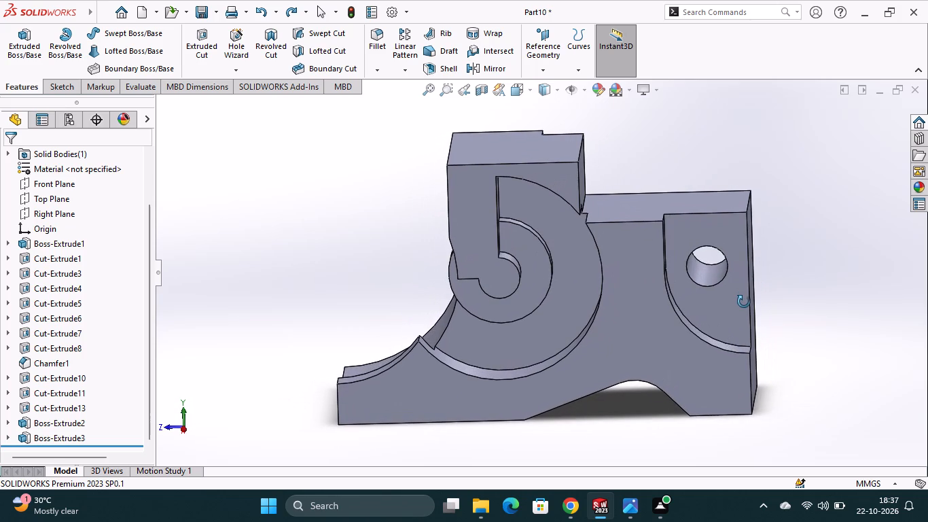
middle_click_drag(744, 302, 756, 285)
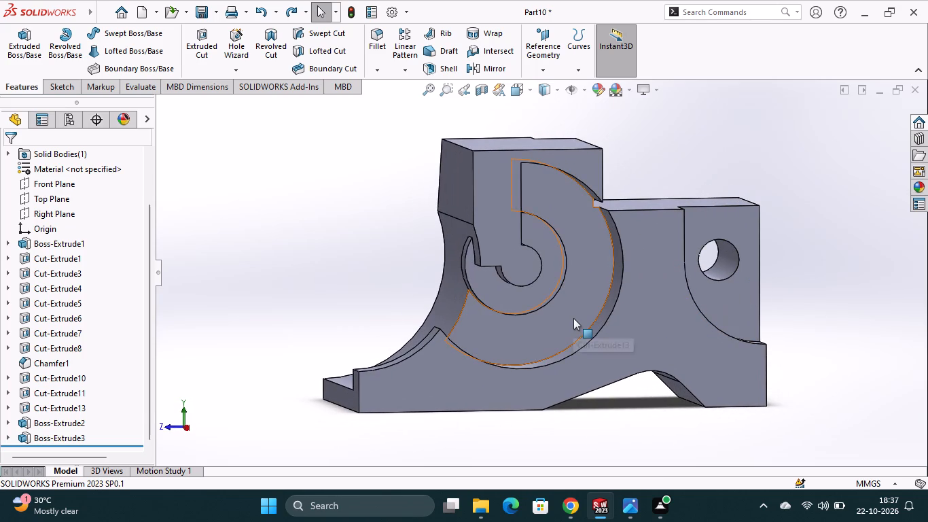
Redo the column sketch until its closed profile from the top edge down to the small round boss is restored.
key("ctrl+y")
key("ctrl+y")
key("ctrl+y")
key("ctrl+y")
key("ctrl+y")
key("ctrl+y")
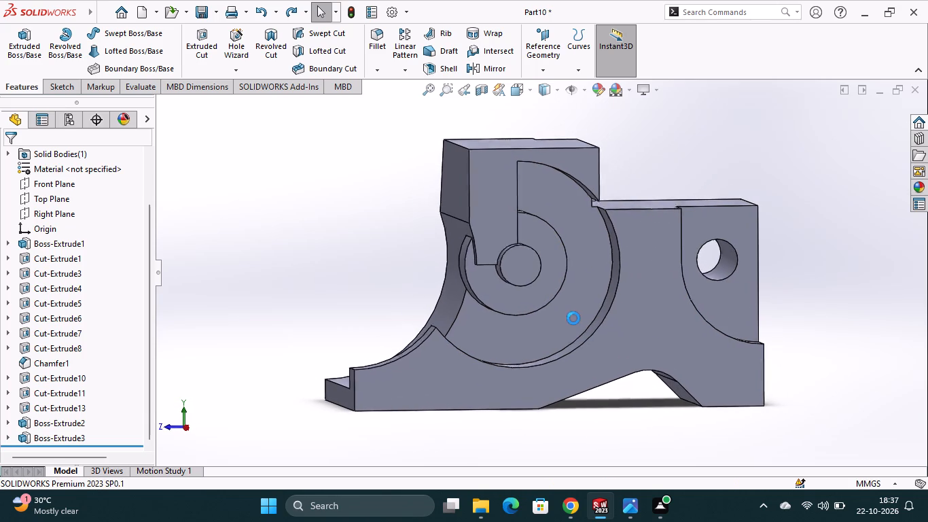
key("ctrl+y")
key("ctrl+y")
key("ctrl+y")
key("ctrl+y")
key("ctrl+y")
key("ctrl+y")
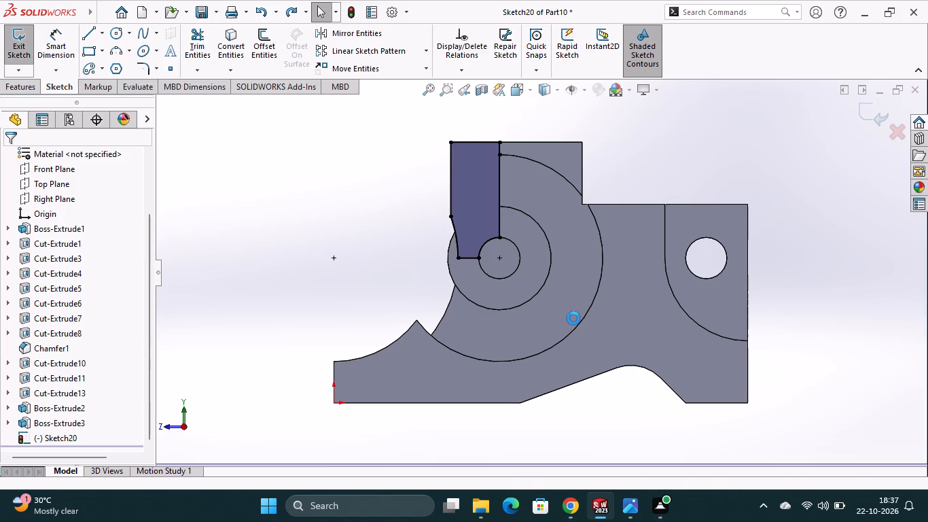
key("ctrl+y")
key("ctrl+y")
key("ctrl+y")
key("ctrl+y")
key("ctrl+y")
key("ctrl+y")
key("ctrl+y")
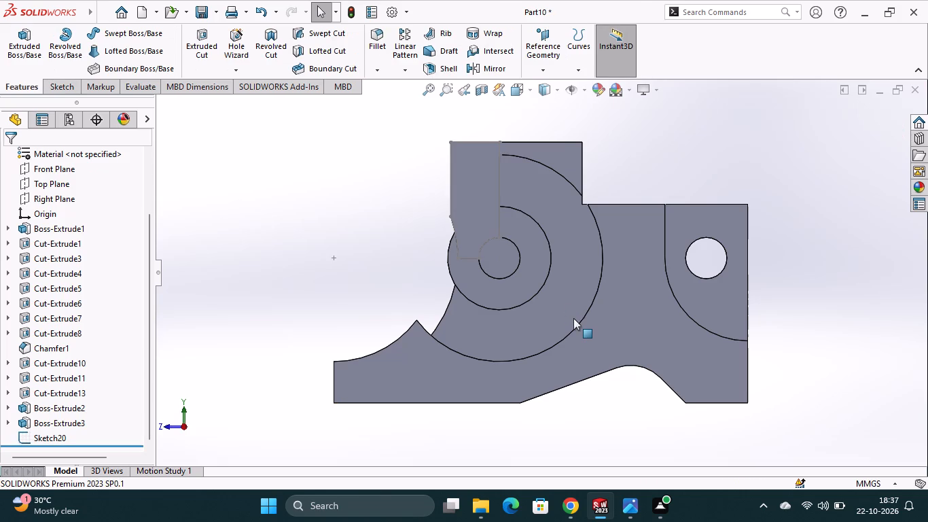
key("ctrl+y")
key("ctrl+y")
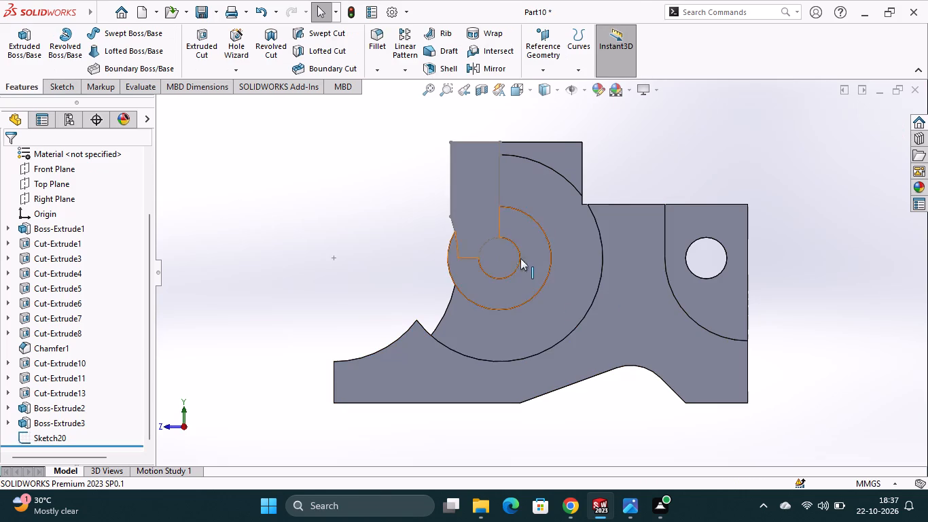
middle_click_drag(556, 322, 614, 320)
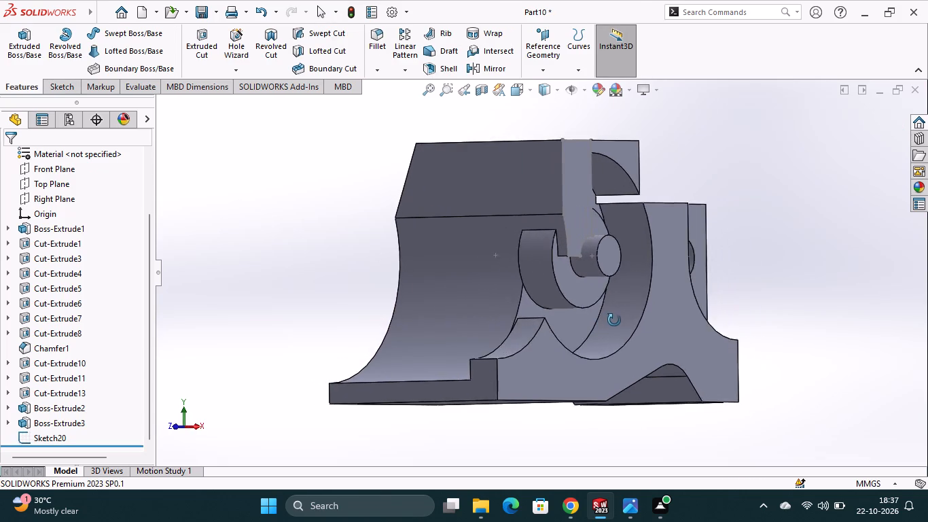
middle_click_drag(614, 320, 622, 326)
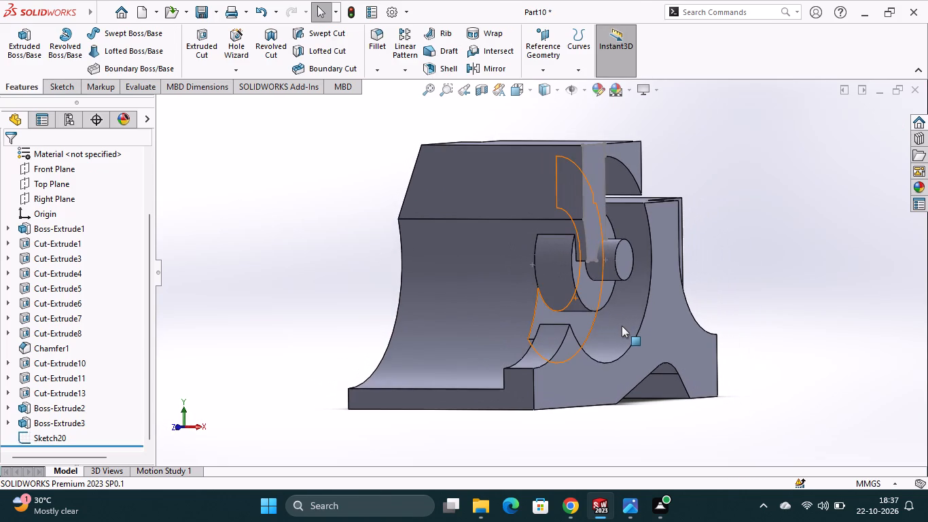
key("ctrl+y")
key("ctrl+y")
key("ctrl+y")
Edit the column sketch and add a horizontal line about 11.75 mm long from the inner arc's top end to the column's outer edge.
scroll(622, 326, "up", 4)
left_click(645, 264)
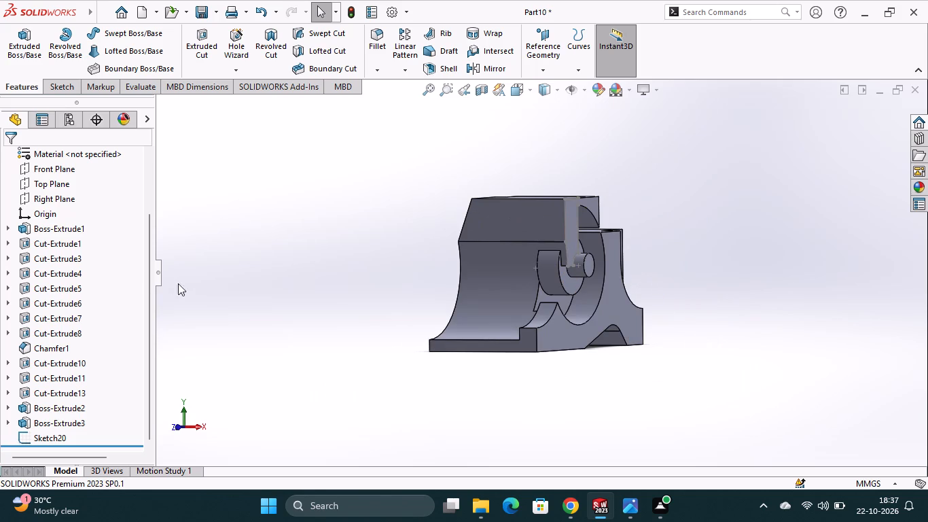
left_click(56, 435)
left_click(70, 398)
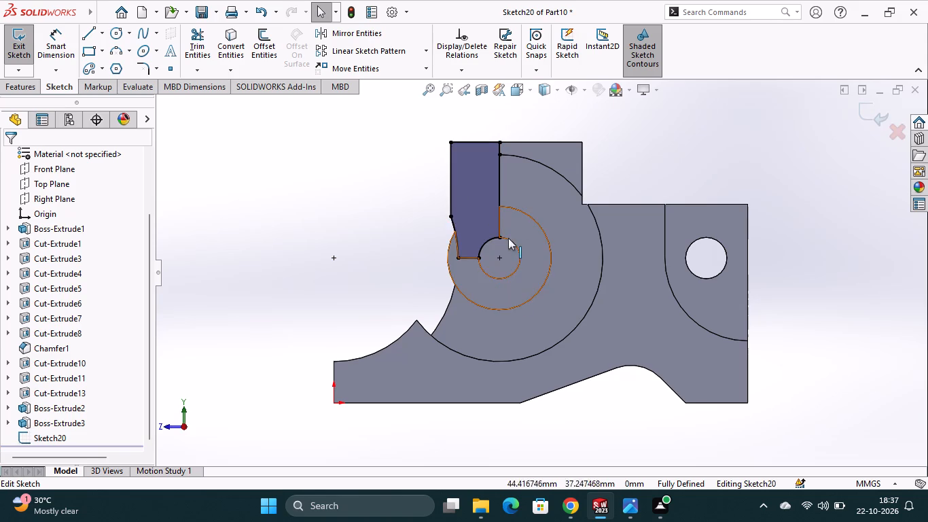
left_click(85, 34)
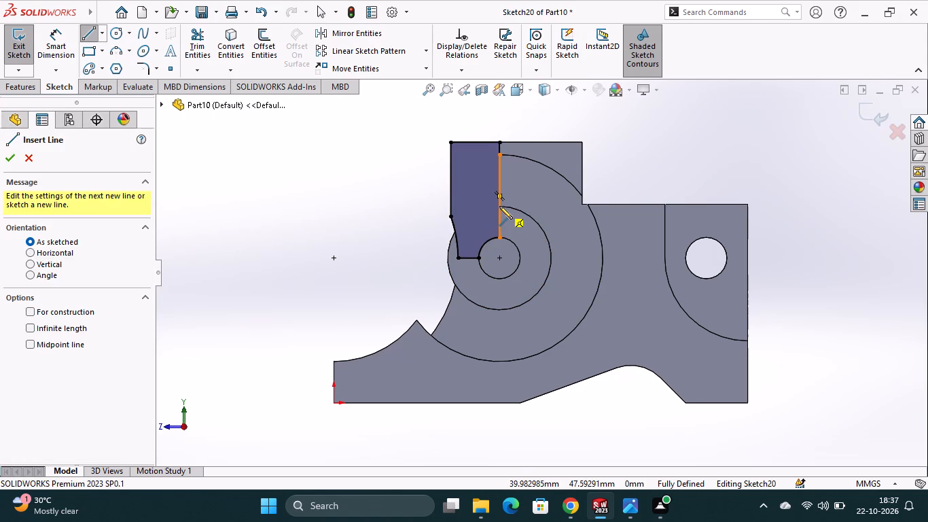
scroll(498, 208, "down", 4)
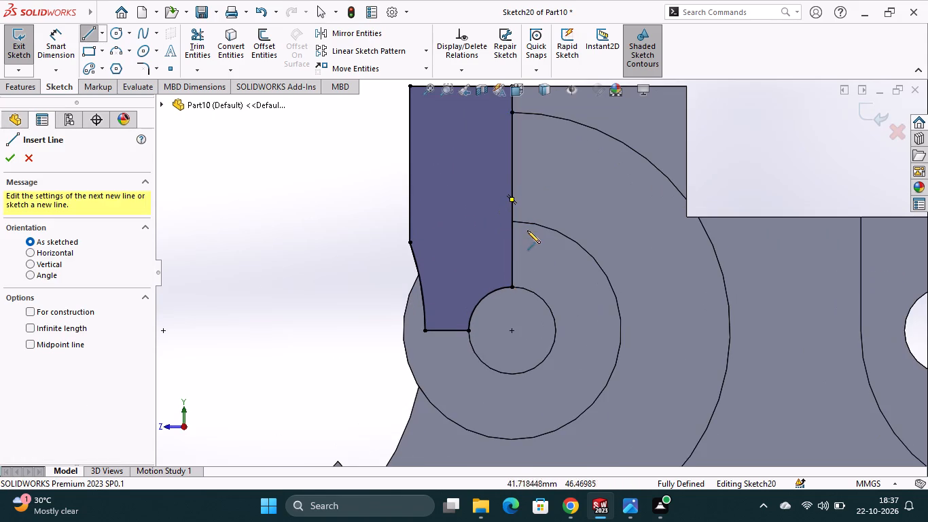
left_click(512, 221)
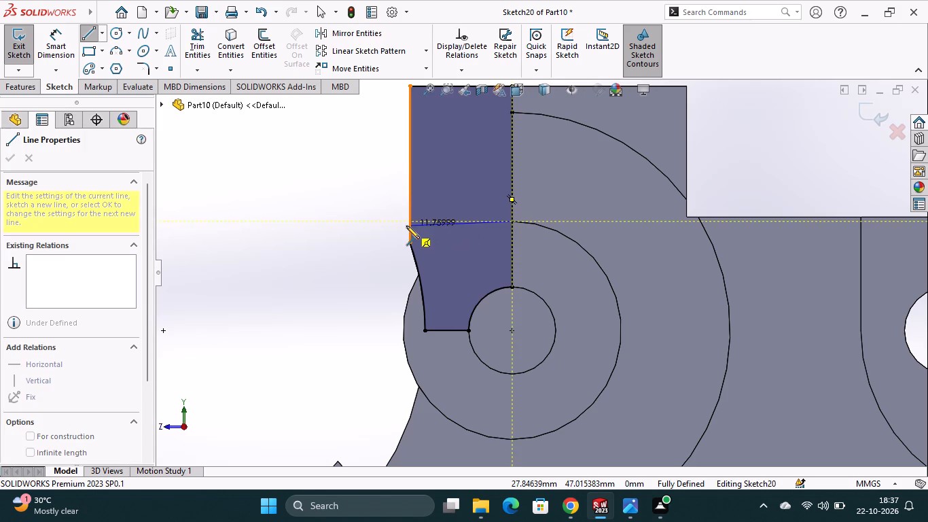
left_click(406, 222)
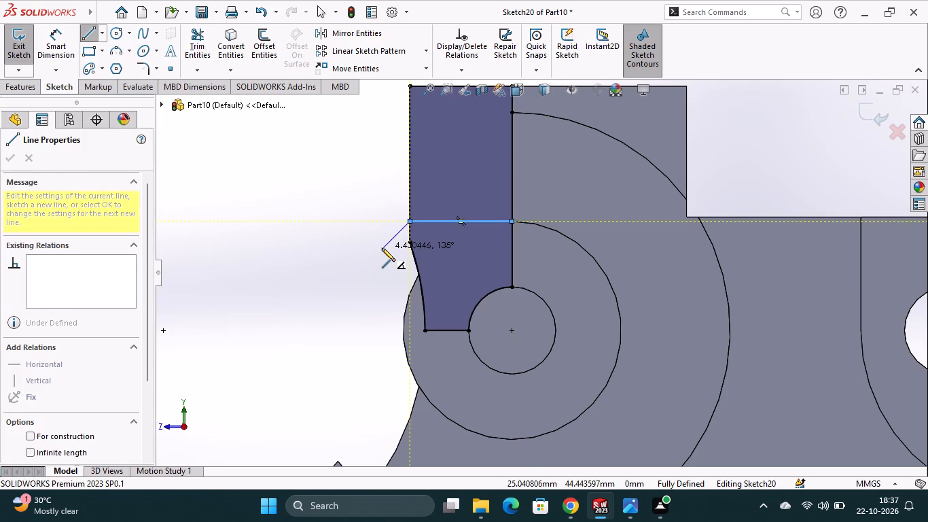
key("Escape")
Trim away the column profile's side and top lines above the new horizontal line, keeping the closed lower region beside the small round boss.
scroll(395, 239, "up", 2)
left_click(190, 54)
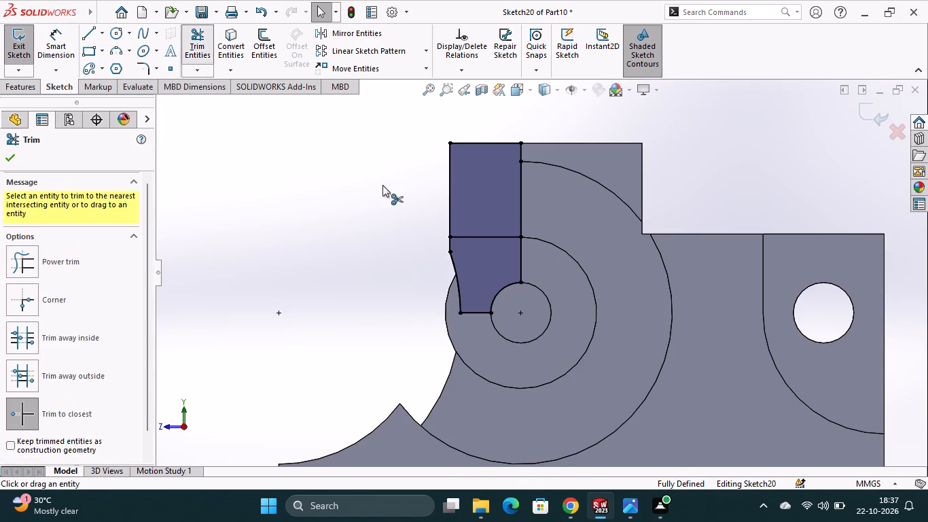
left_click(520, 211)
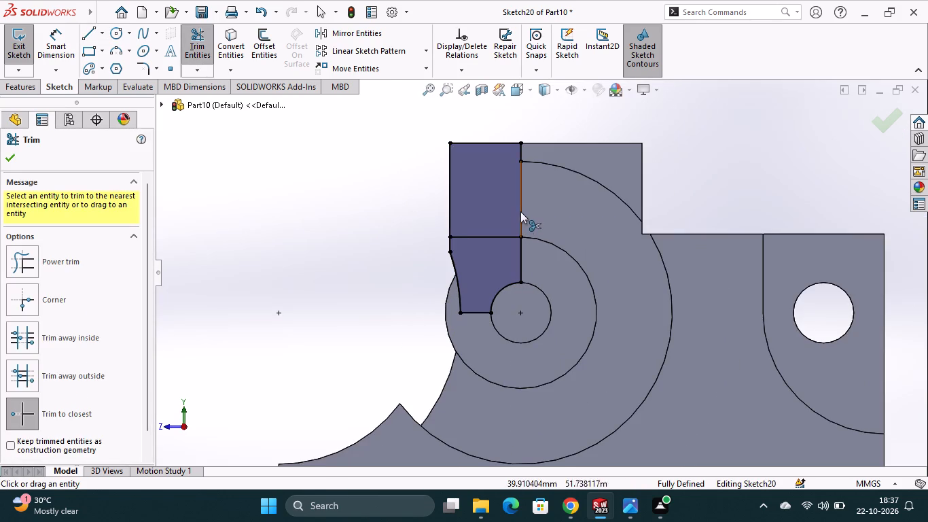
left_click(448, 216)
left_click(484, 139)
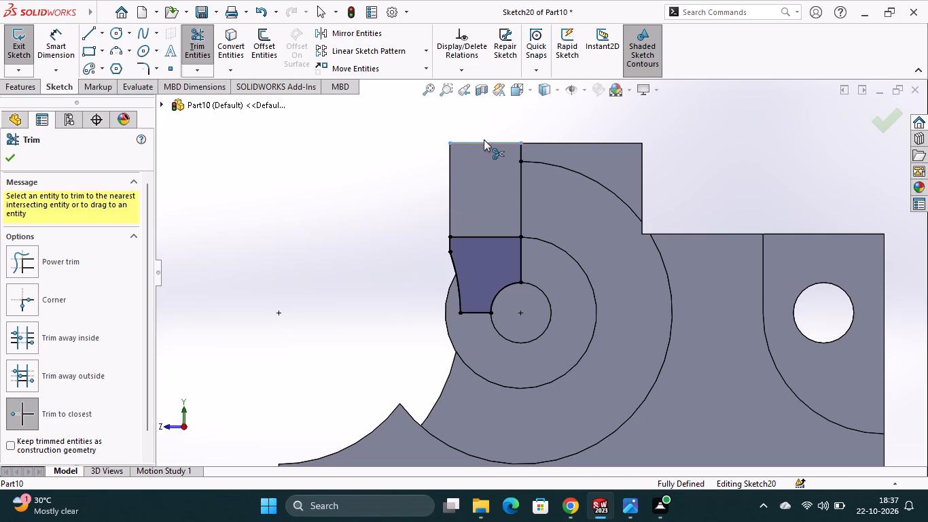
left_click(524, 154)
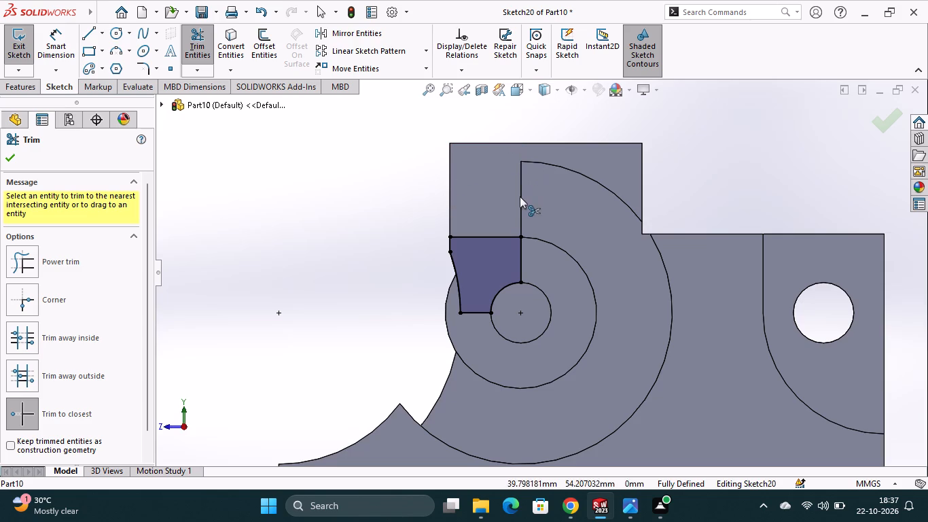
left_click(520, 197)
Cut the trimmed lower column profile with a Blind depth of 3 mm.
middle_click_drag(588, 332, 636, 343)
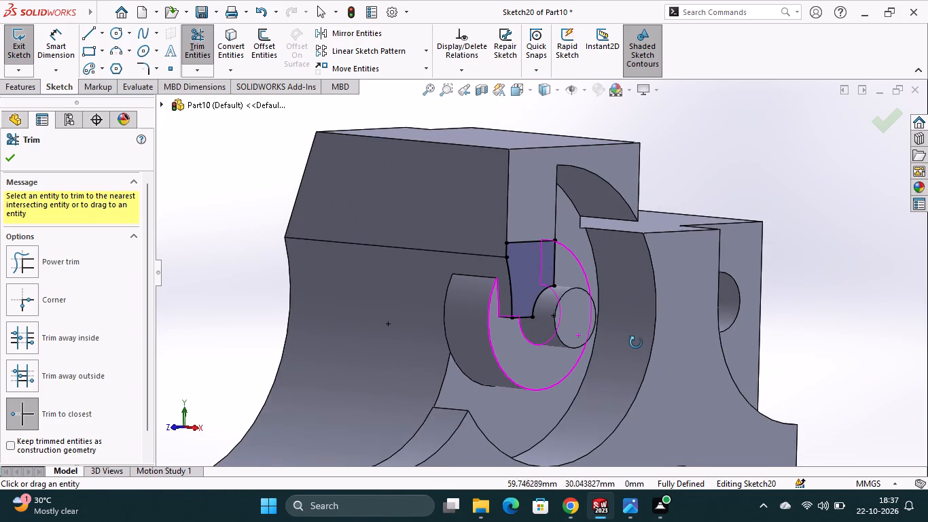
middle_click_drag(636, 343, 642, 343)
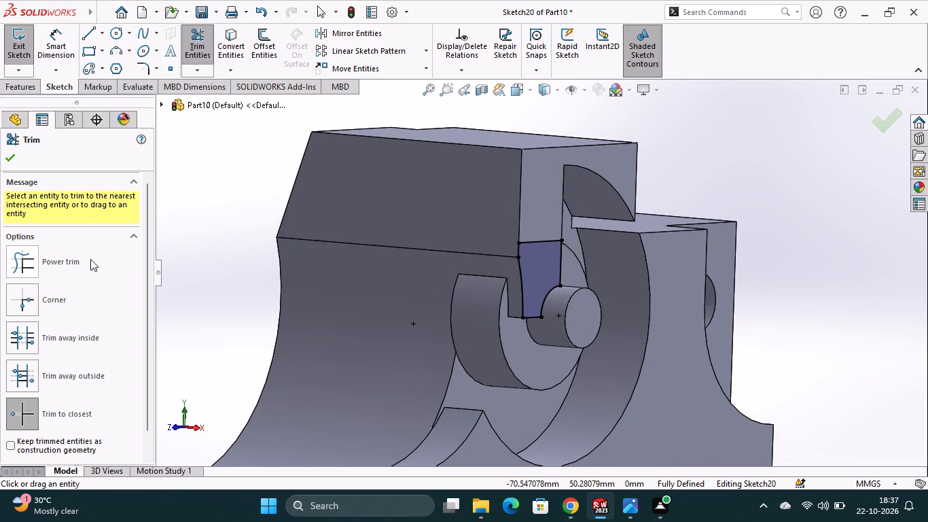
left_click(12, 84)
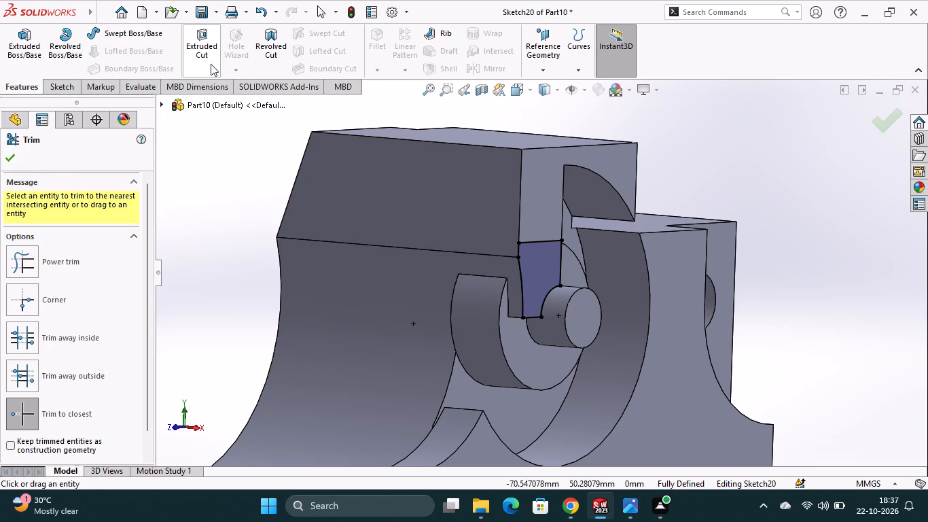
left_click(206, 64)
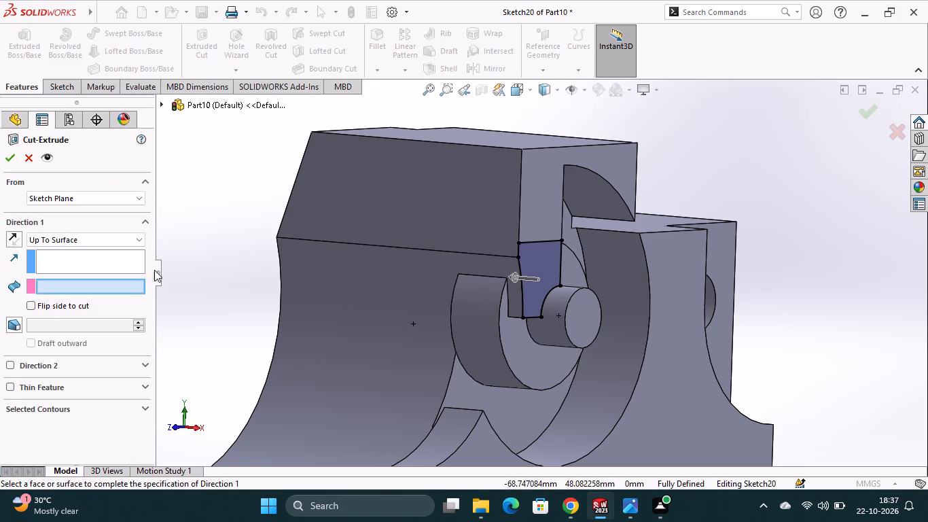
left_click(92, 240)
left_click(77, 255)
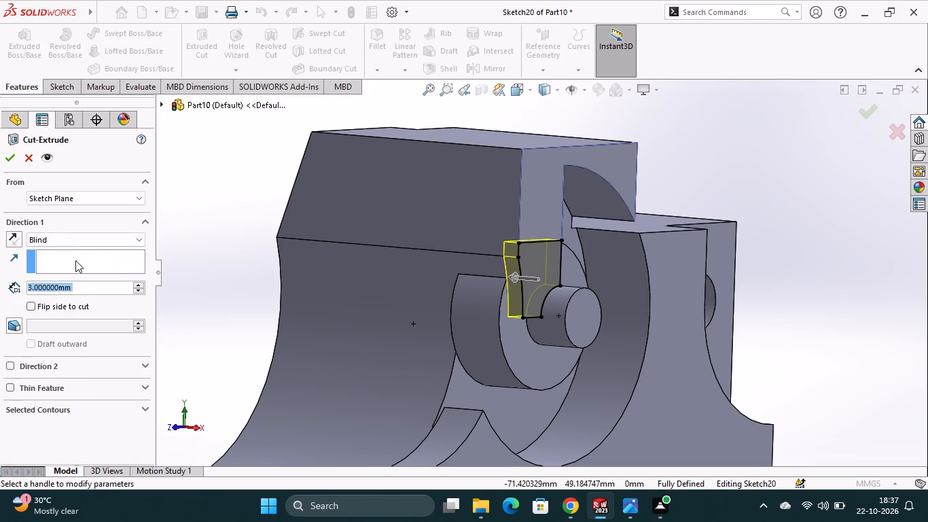
left_click(10, 159)
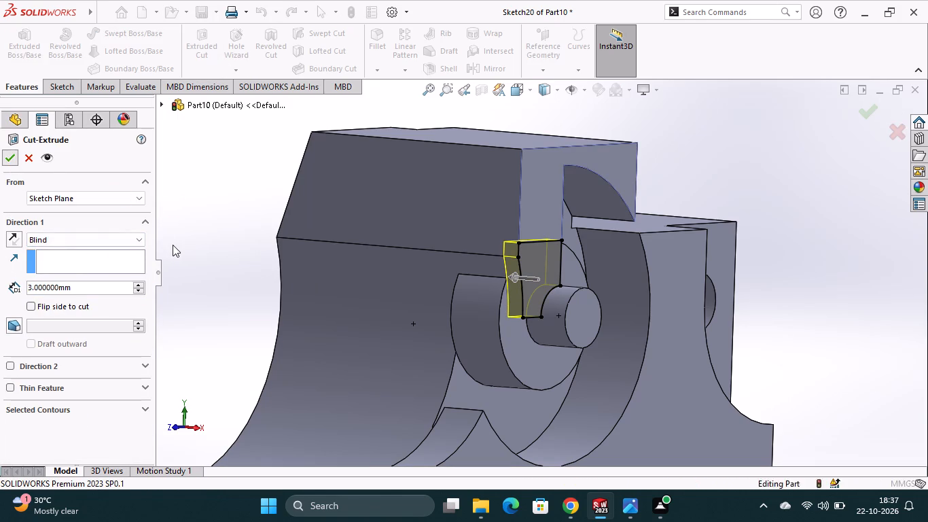
left_click(188, 264)
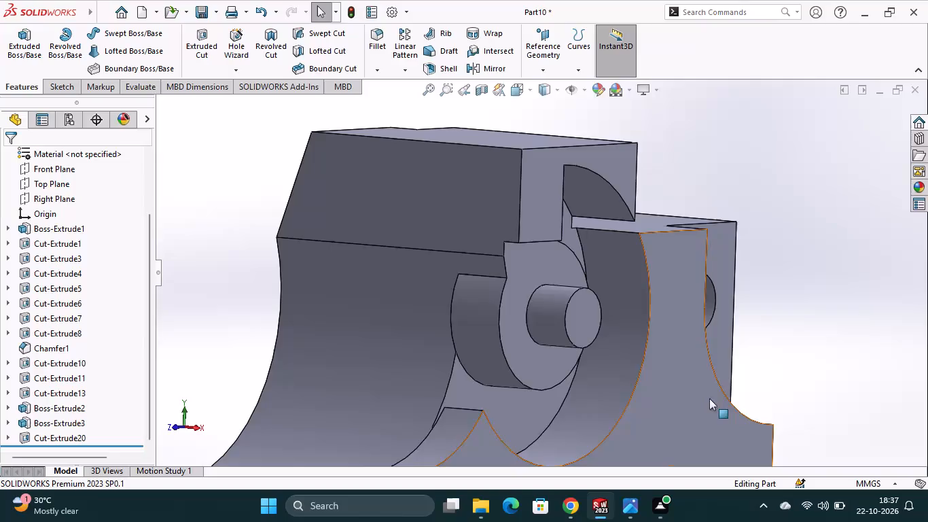
Sketch on the column's upper face connected lines from the large arc's top end out 11.75 mm, up, along the top edge and down to the step corner.
middle_click_drag(726, 398, 757, 388)
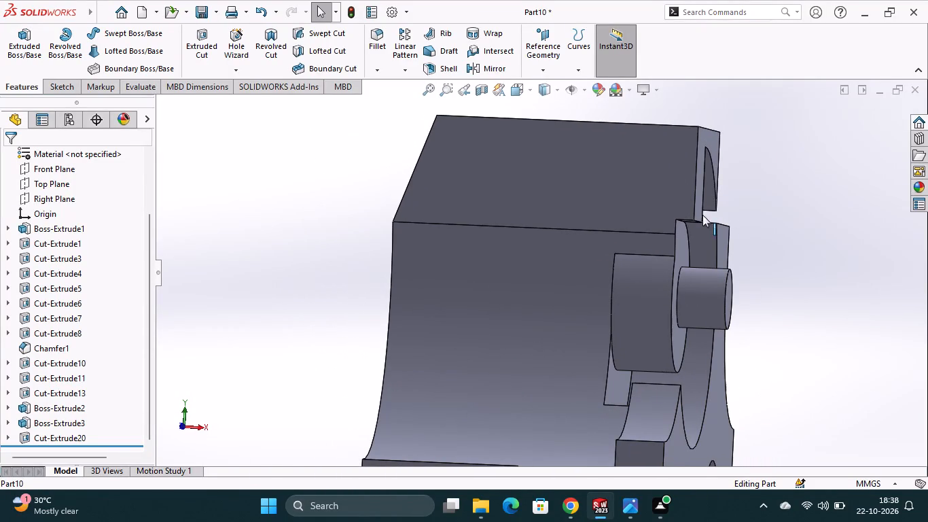
middle_click_drag(779, 253, 750, 256)
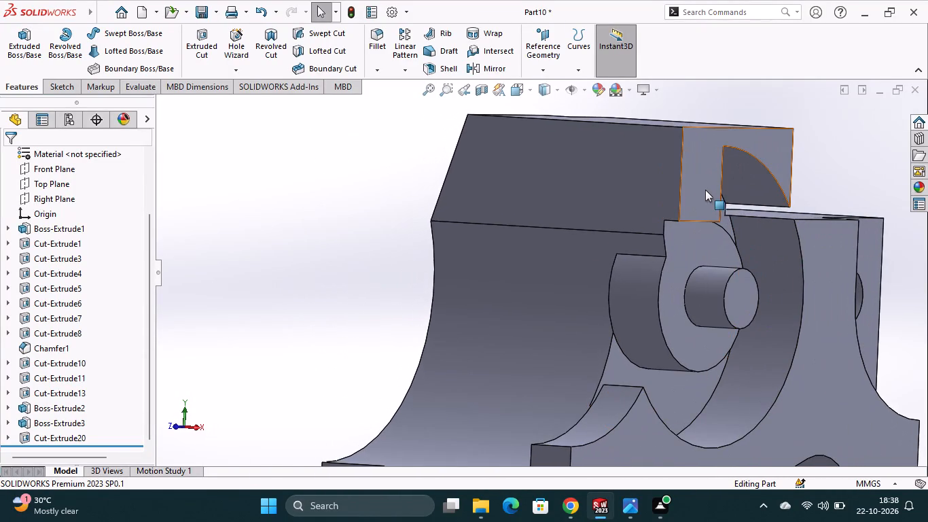
left_click(705, 190)
left_click(762, 150)
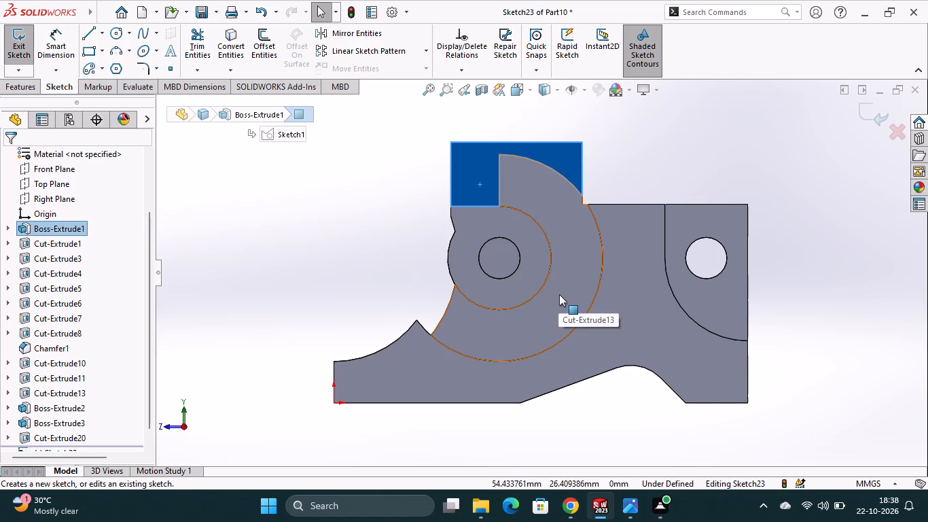
left_click(86, 33)
left_click(500, 155)
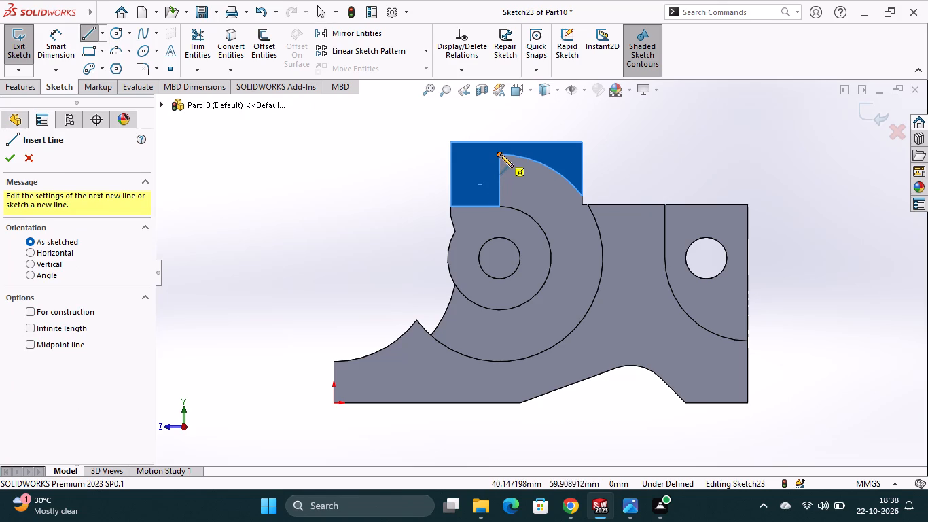
left_click(451, 156)
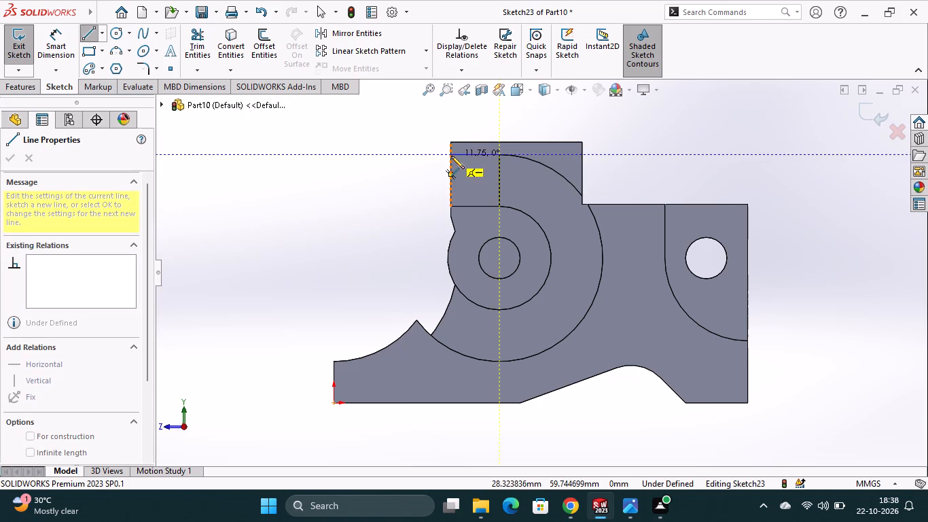
left_click(450, 143)
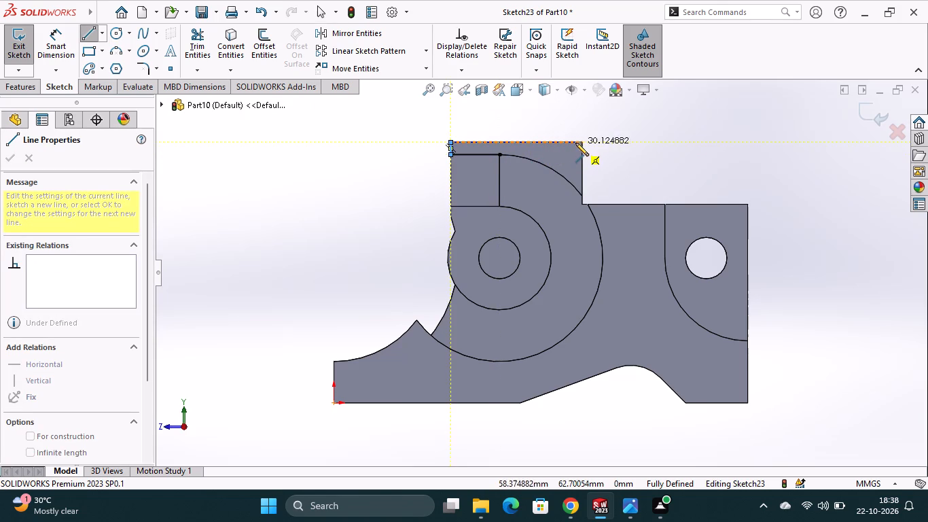
left_click(582, 141)
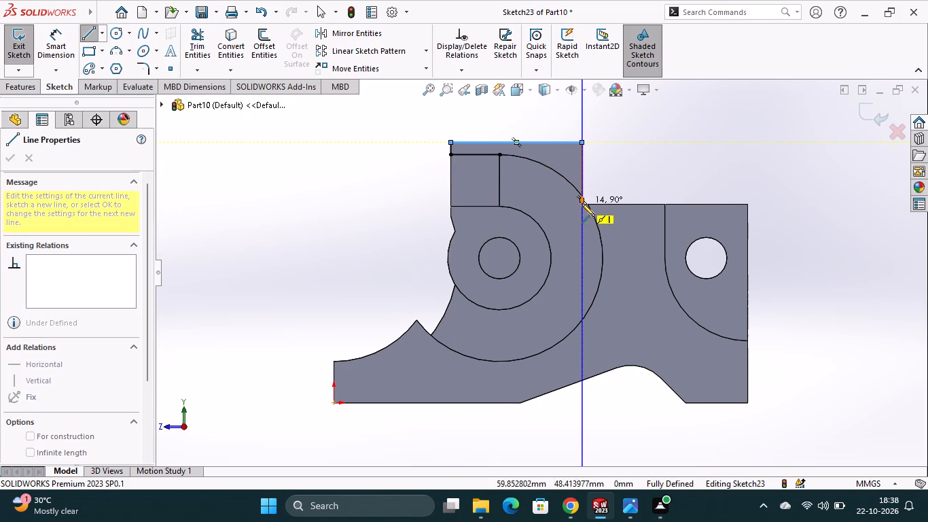
left_click(582, 203)
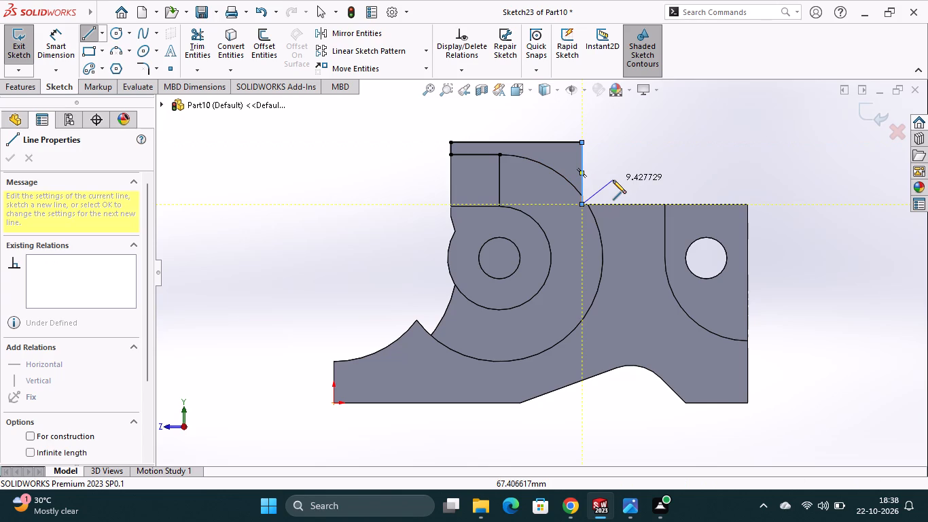
key("Escape")
Convert the 25 mm radius arc edge into the sketch and trim the short line stub below it to close the rim profile.
left_click(222, 31)
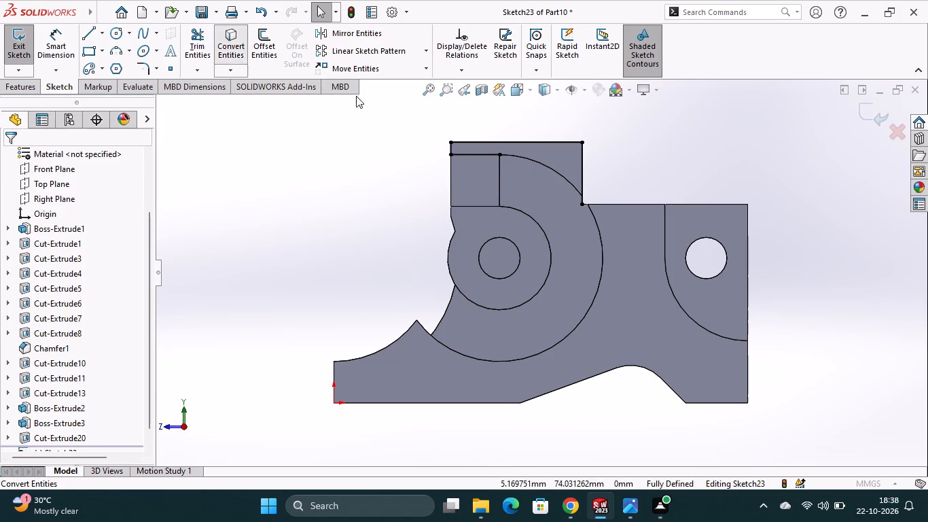
left_click(552, 169)
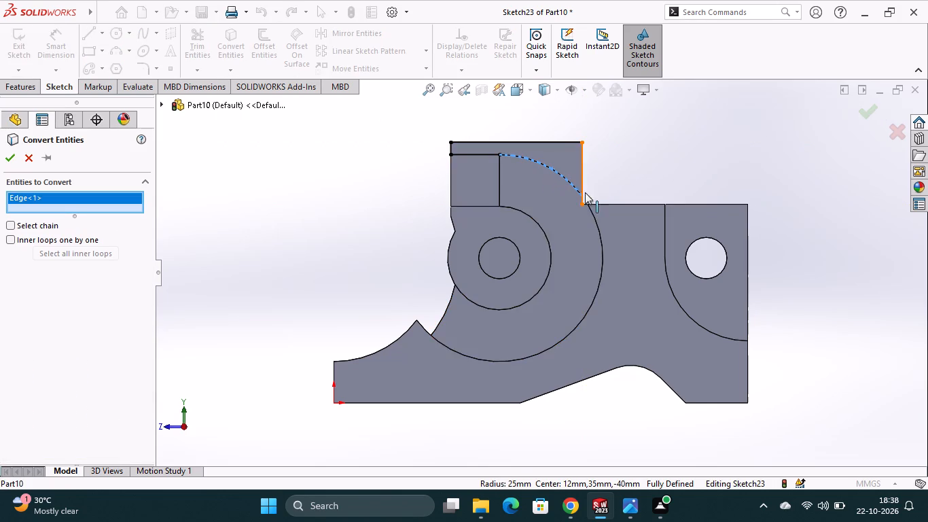
left_click(7, 156)
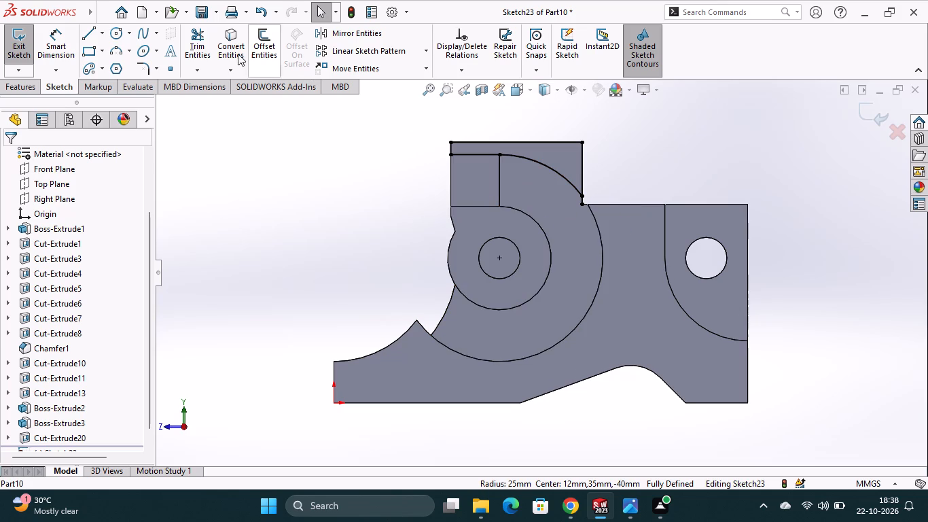
left_click(208, 46)
left_click(584, 205)
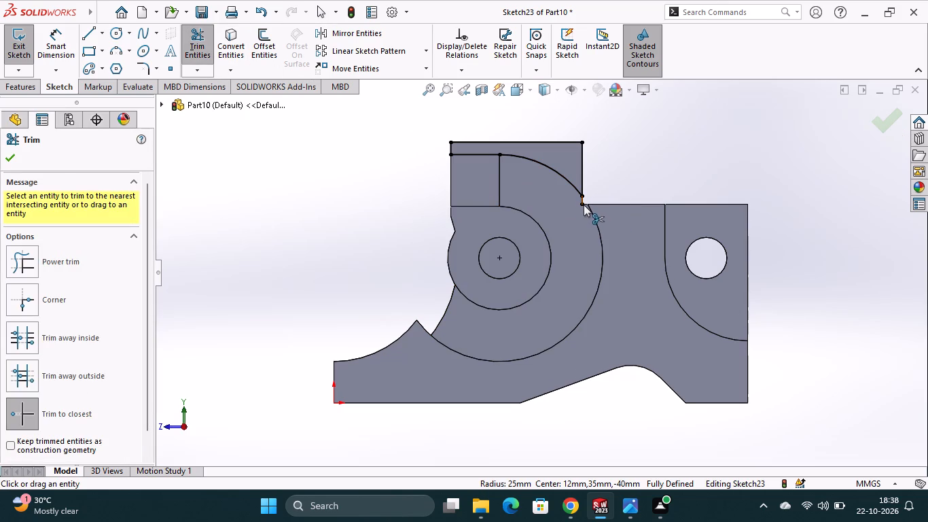
left_click(10, 156)
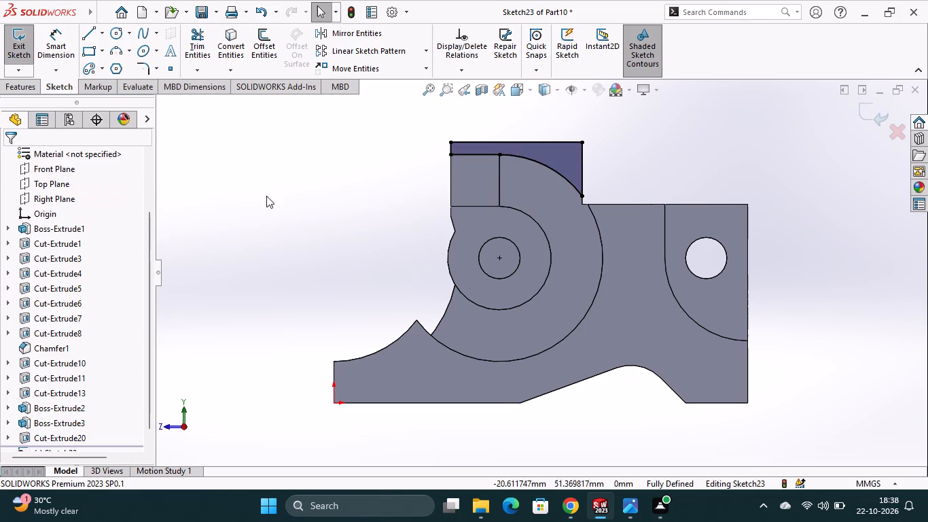
Extrude the closed rim profile as a boss Up To Surface, ending at the small round boss's end face.
middle_click_drag(301, 224, 343, 247)
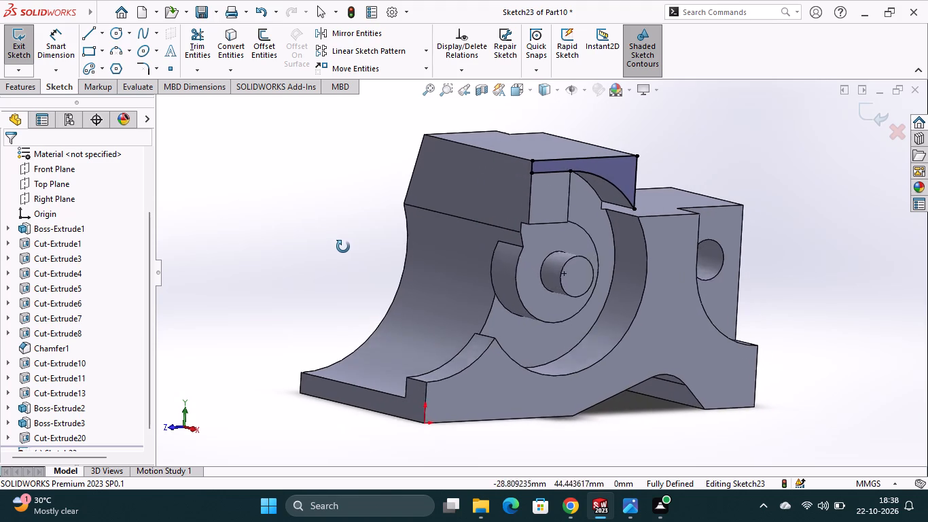
middle_click_drag(343, 247, 349, 247)
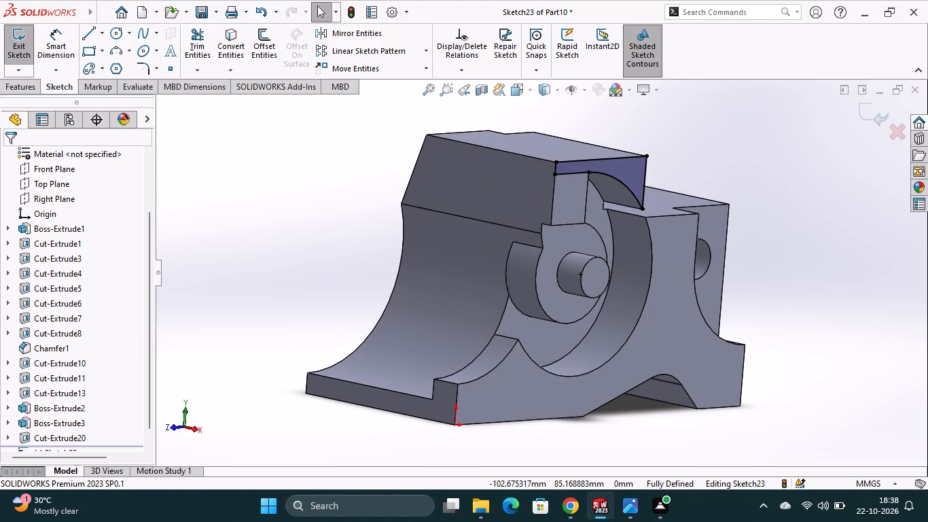
left_click(34, 88)
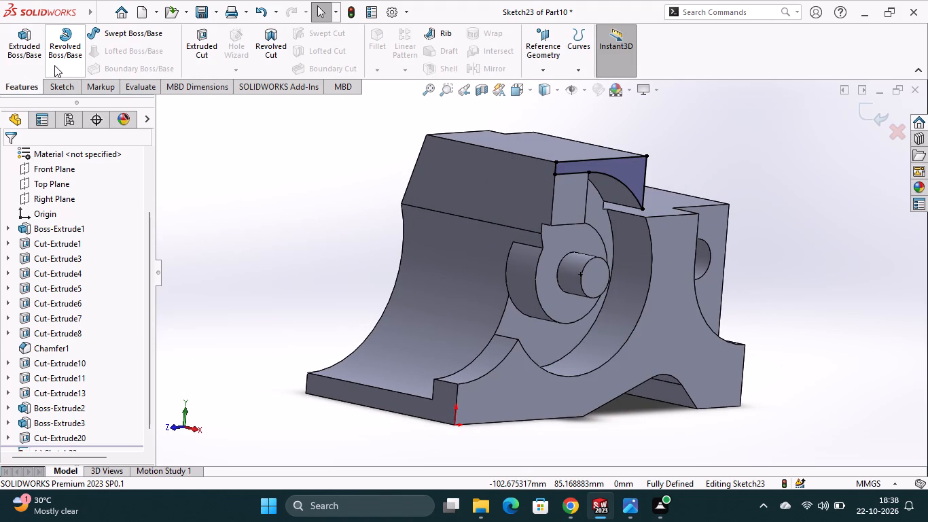
left_click(26, 58)
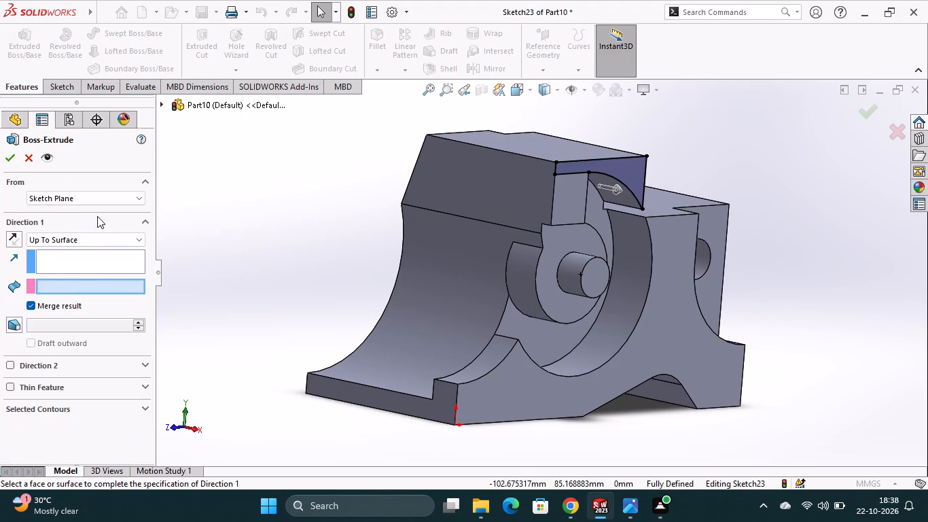
left_click(100, 239)
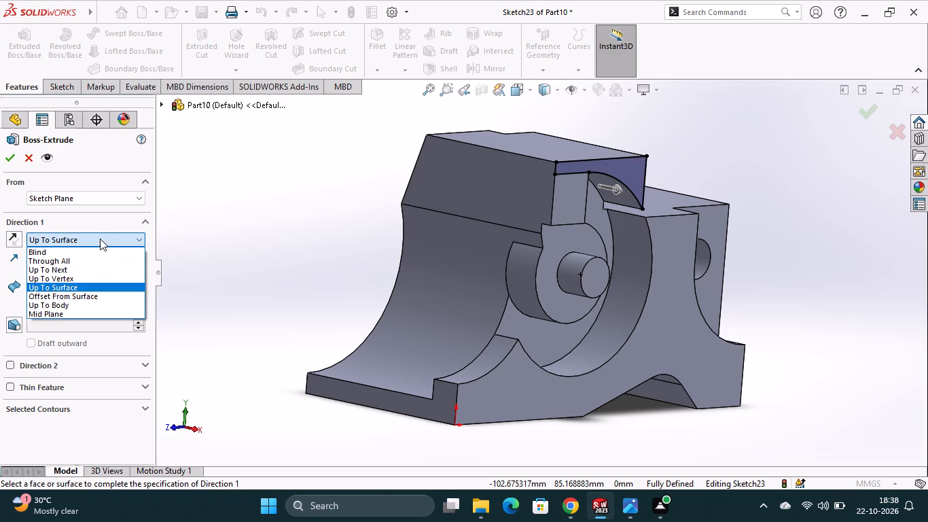
left_click(87, 288)
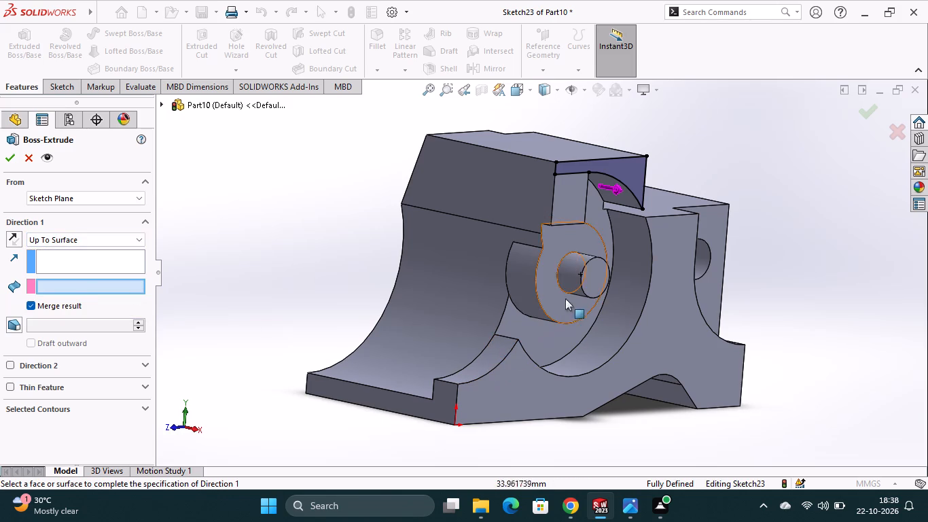
left_click(589, 278)
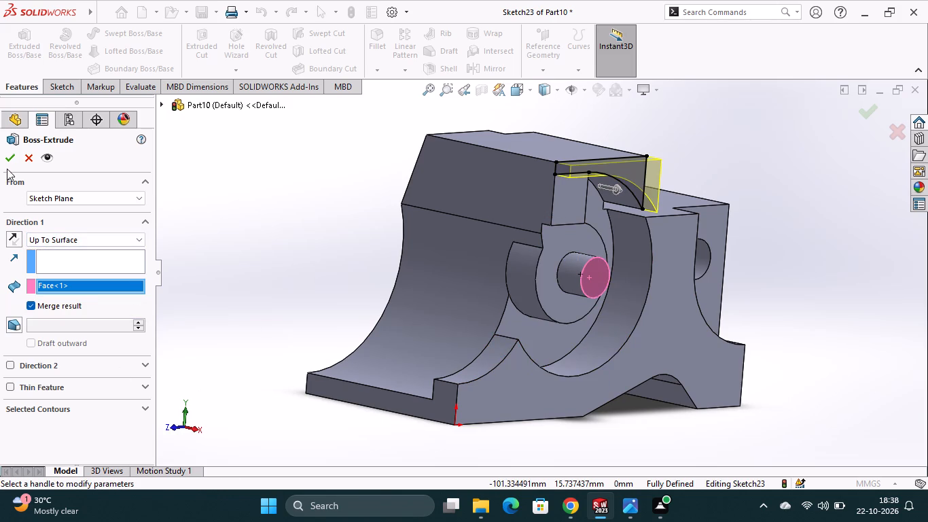
left_click(13, 153)
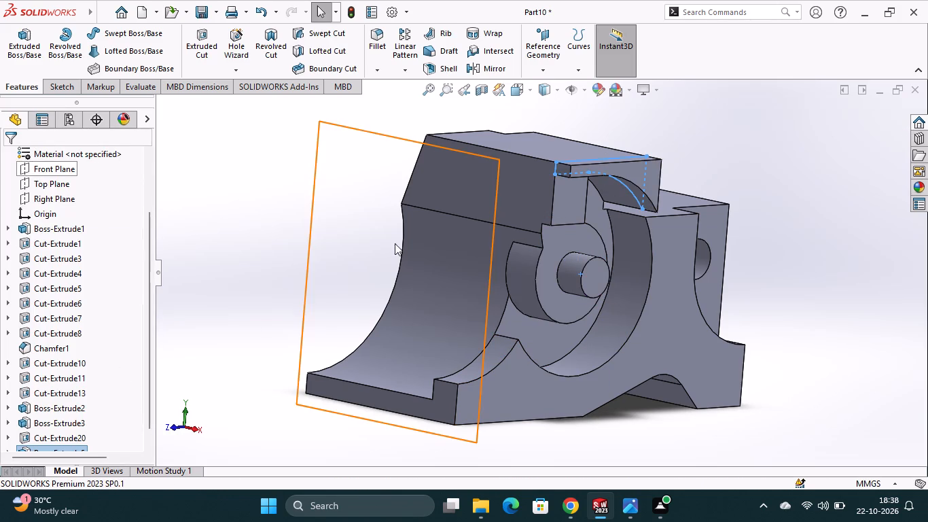
Start a sketch on the small square face above the stepped round boss and convert the face's four edges into it.
left_click(560, 205)
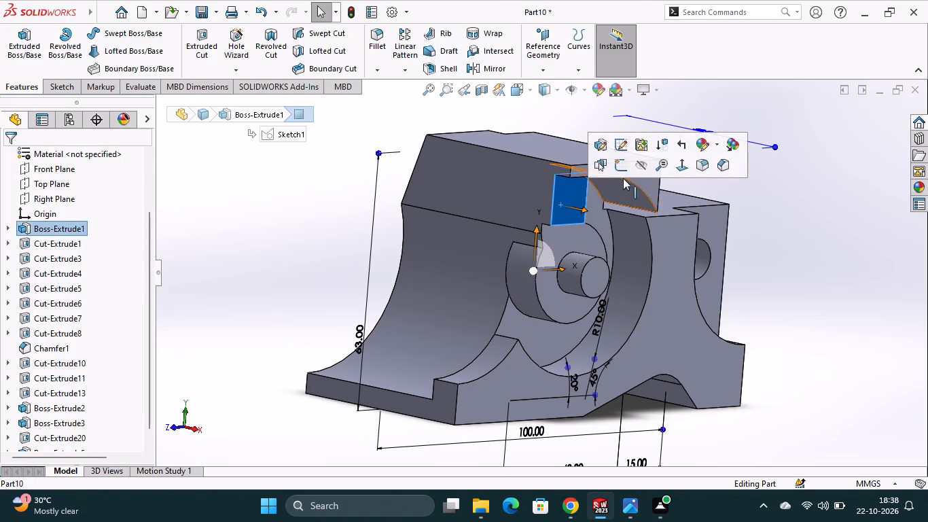
left_click(621, 169)
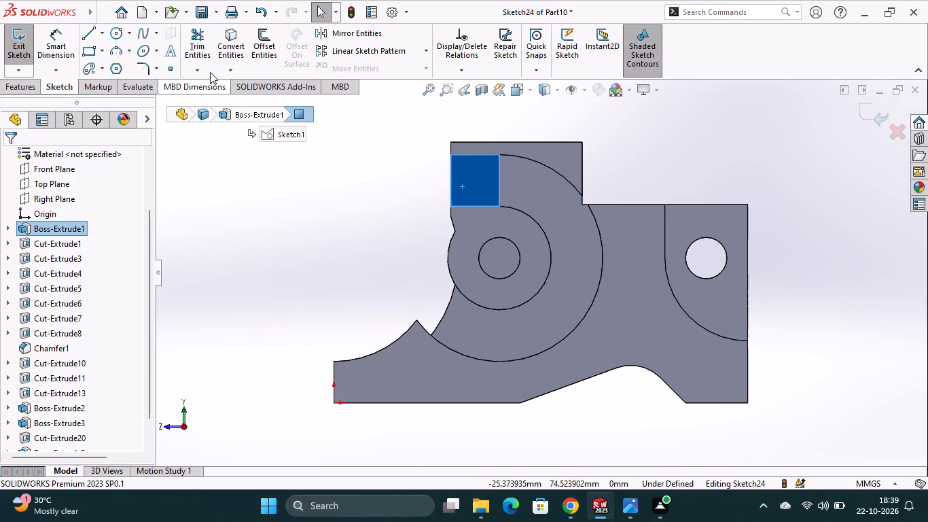
left_click(234, 39)
left_click(478, 194)
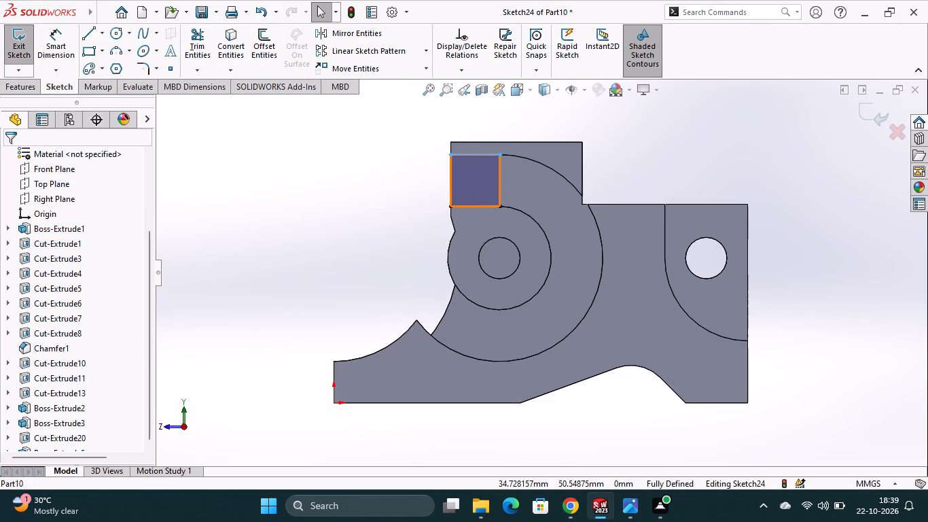
left_click(4, 157)
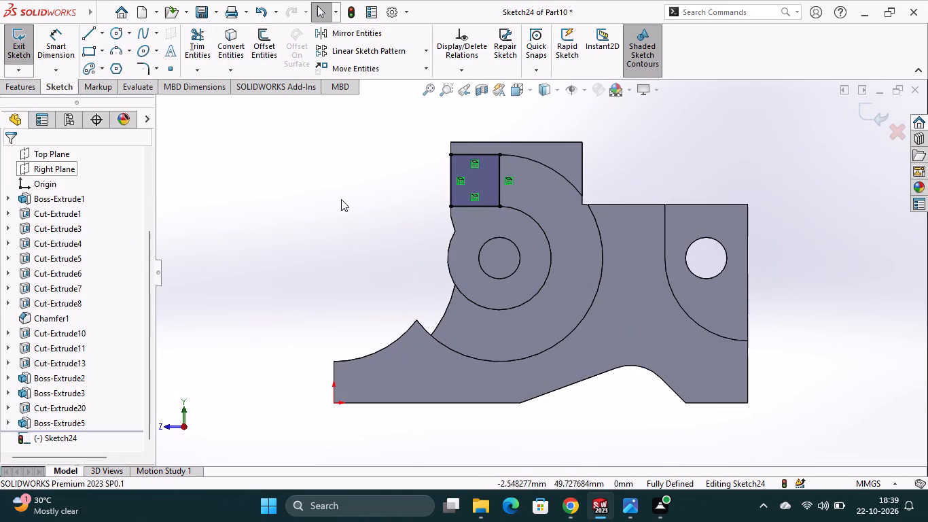
Cut the square profile with Offset From Surface, 3 mm from the recessed face around the stepped round boss.
left_click(29, 93)
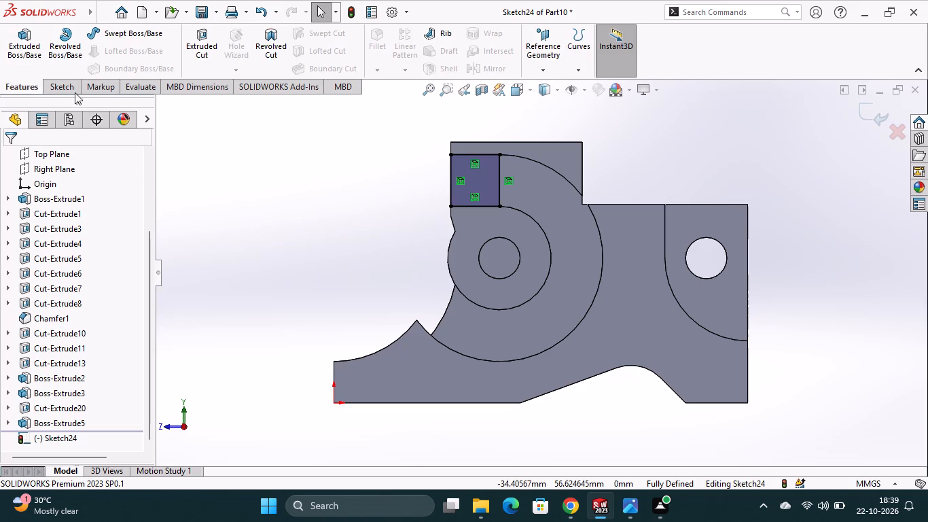
left_click(194, 63)
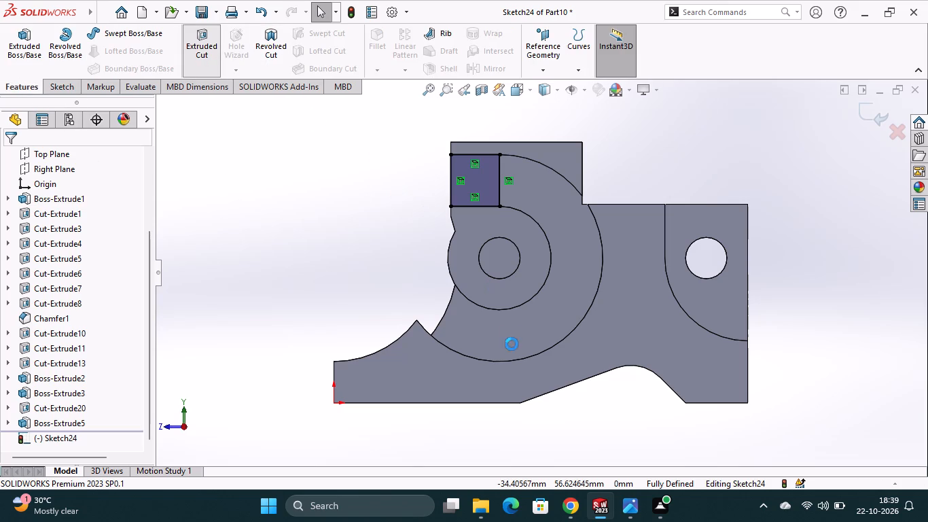
left_click(475, 334)
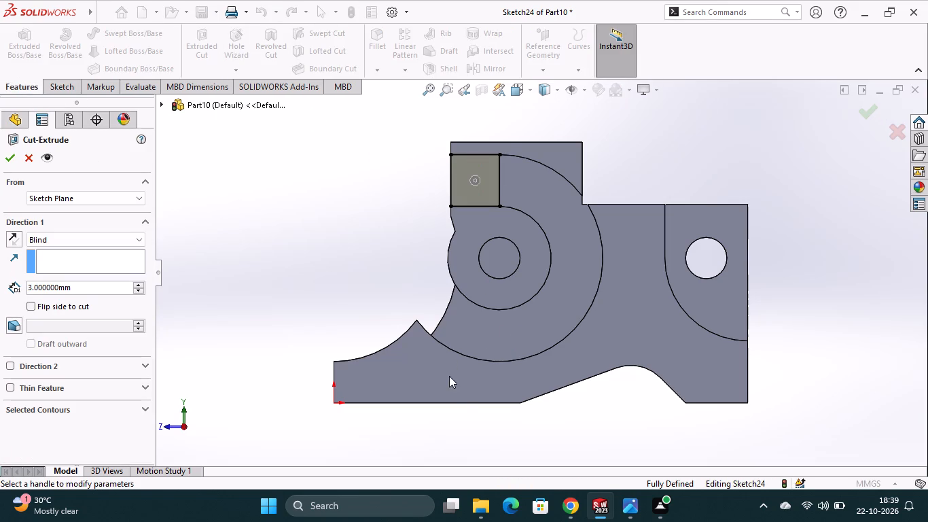
scroll(467, 406, "down", 1)
middle_click_drag(467, 406, 515, 433)
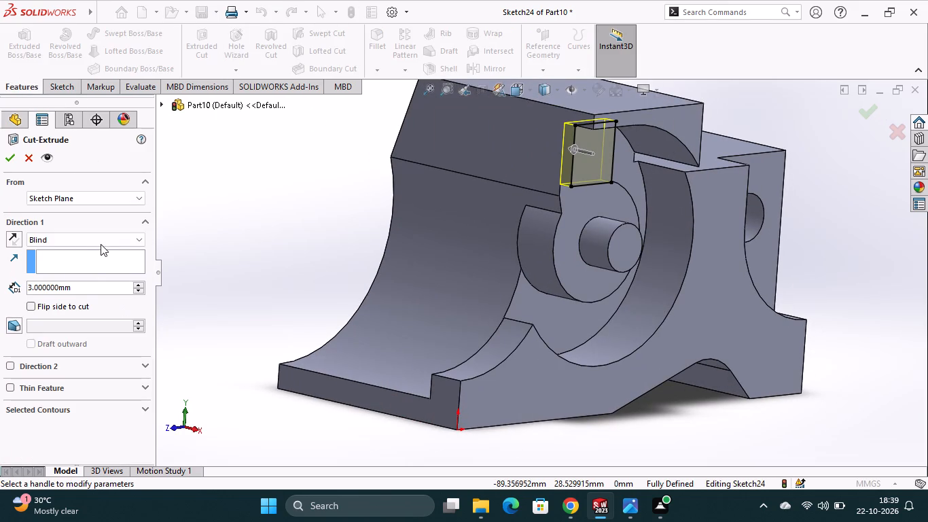
left_click(103, 239)
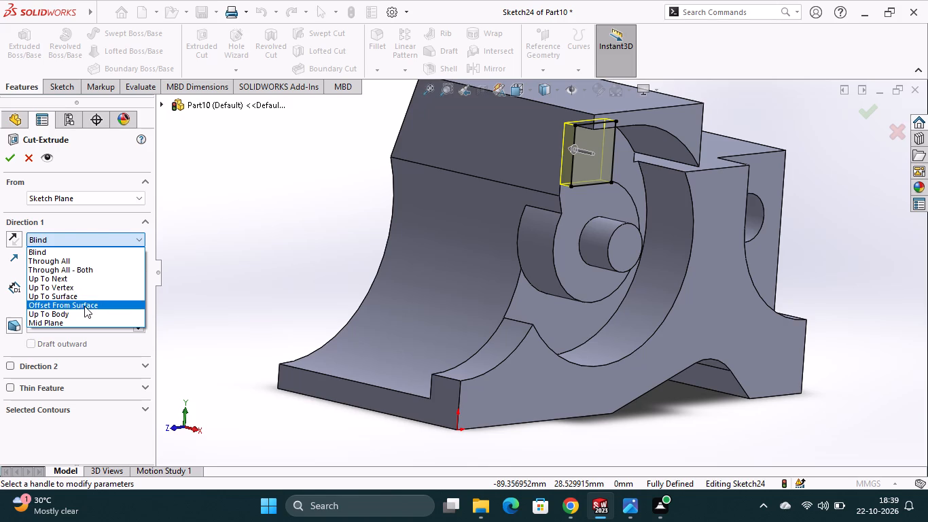
left_click(84, 306)
left_click(541, 309)
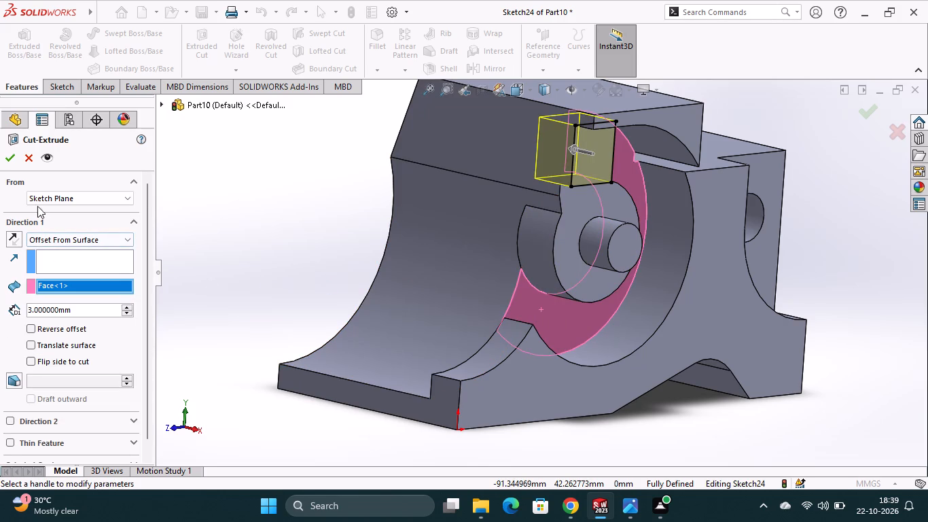
left_click(8, 161)
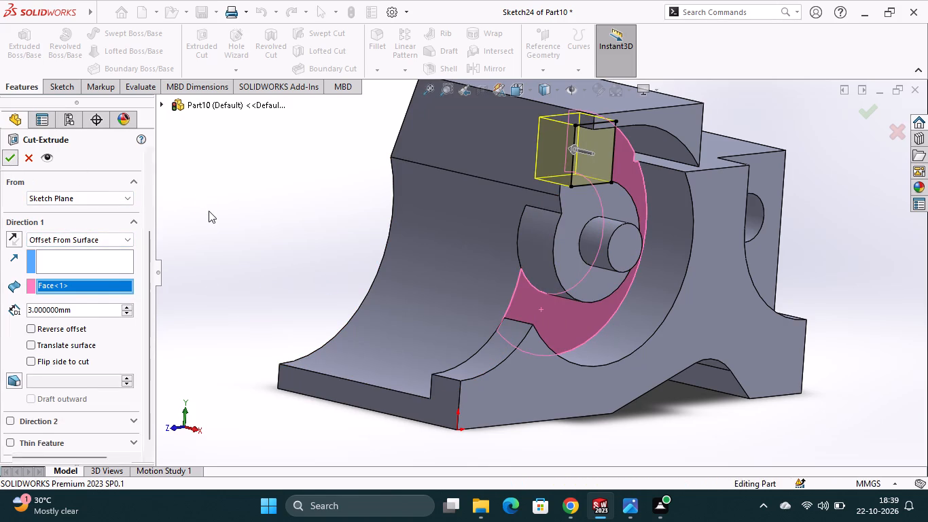
left_click(254, 223)
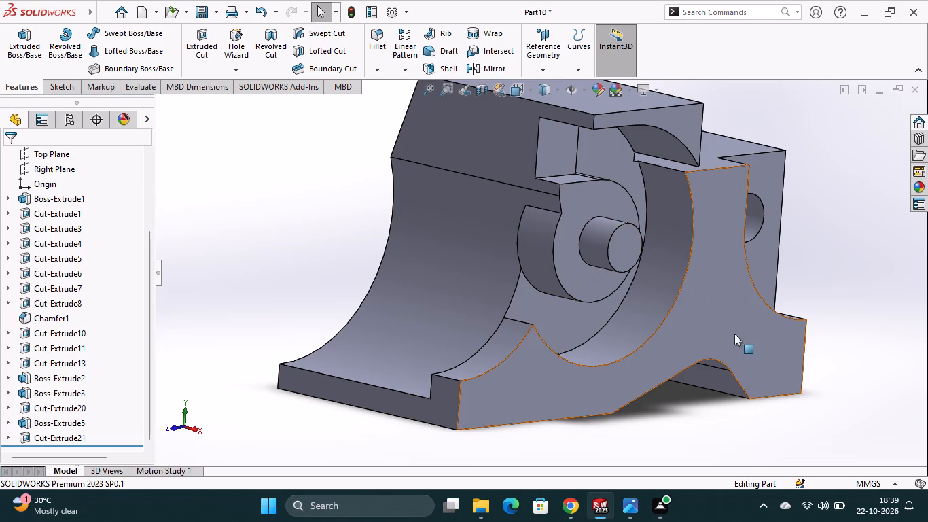
Start a sketch on the block's large outer side face and convert the face's whole outline into it.
middle_click_drag(679, 411, 643, 381)
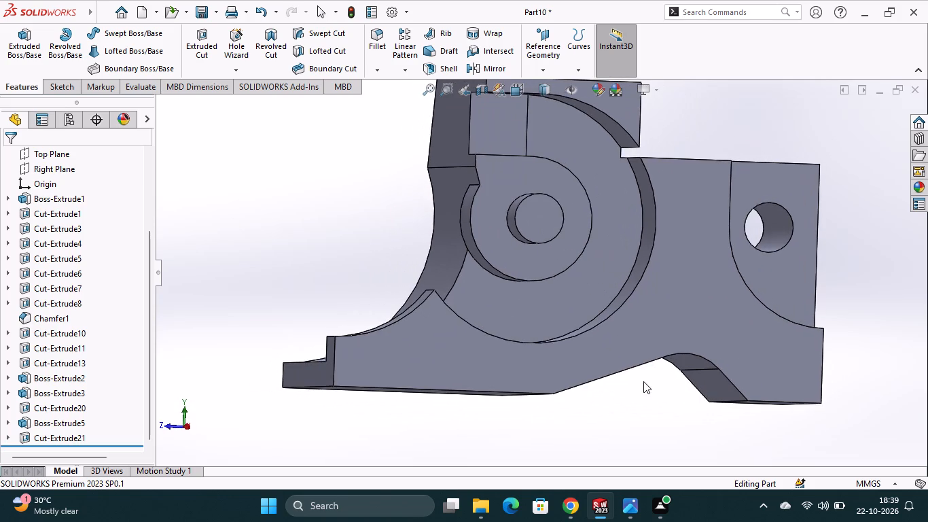
scroll(652, 245, "up", 2)
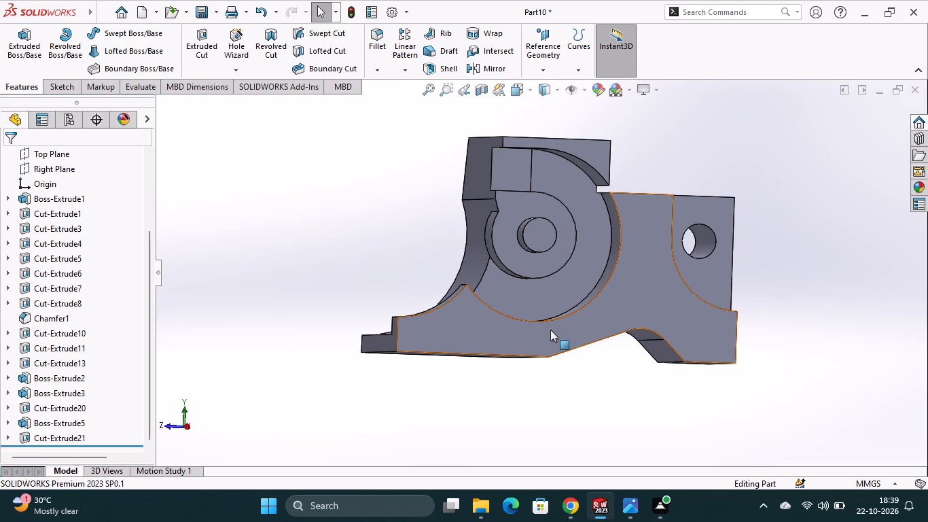
left_click(550, 330)
left_click(609, 297)
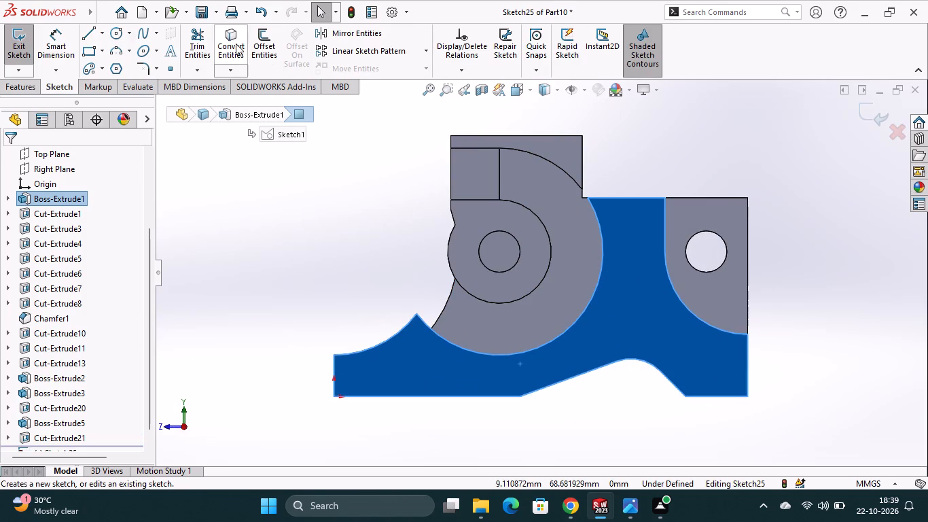
left_click(233, 37)
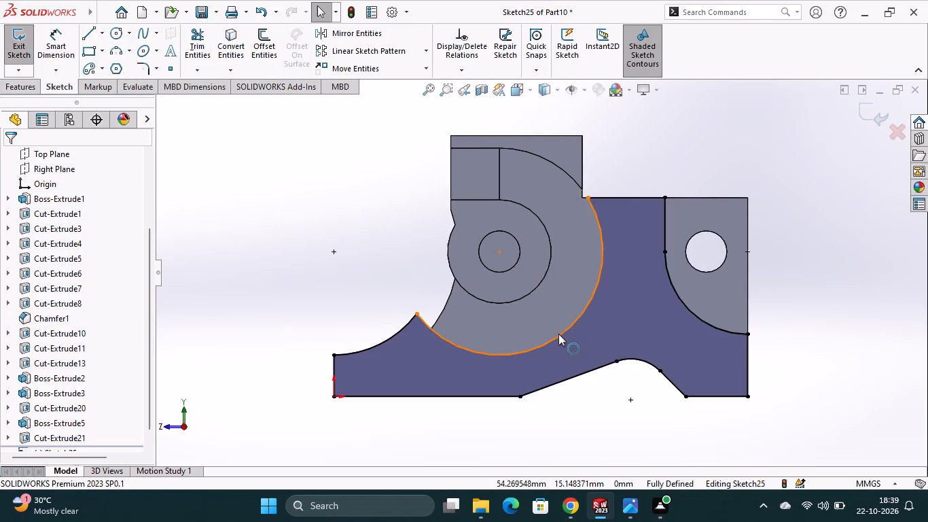
Sketch a circle of 25 mm radius centred on the small round boss, matching the large converted arc.
left_click(558, 334)
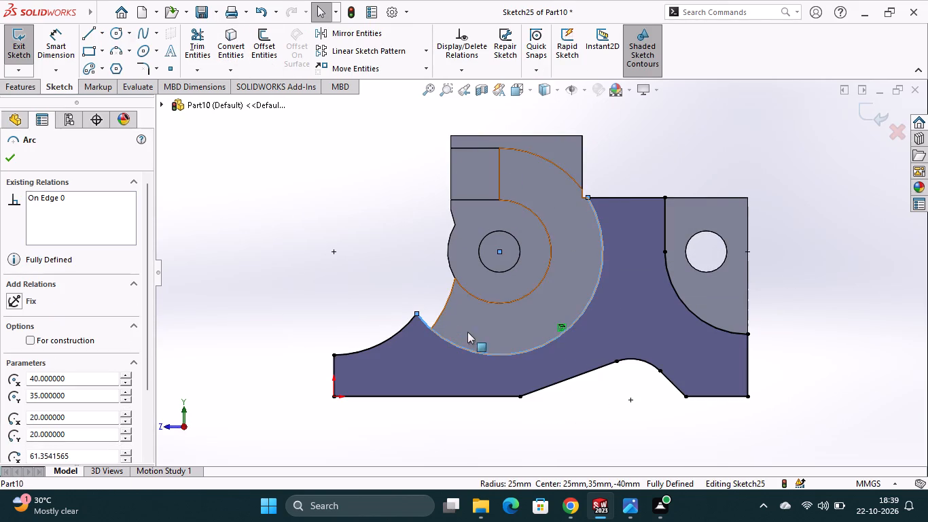
left_click(114, 32)
left_click(500, 251)
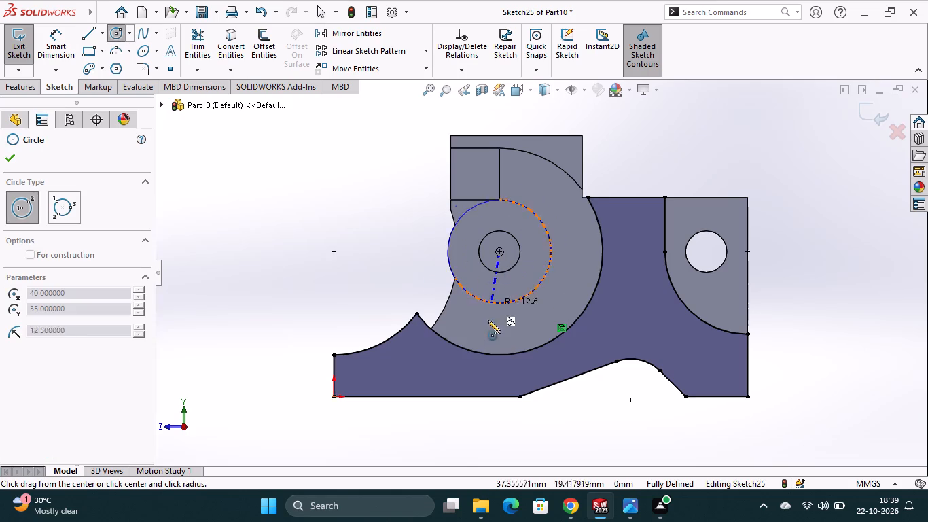
left_click(503, 354)
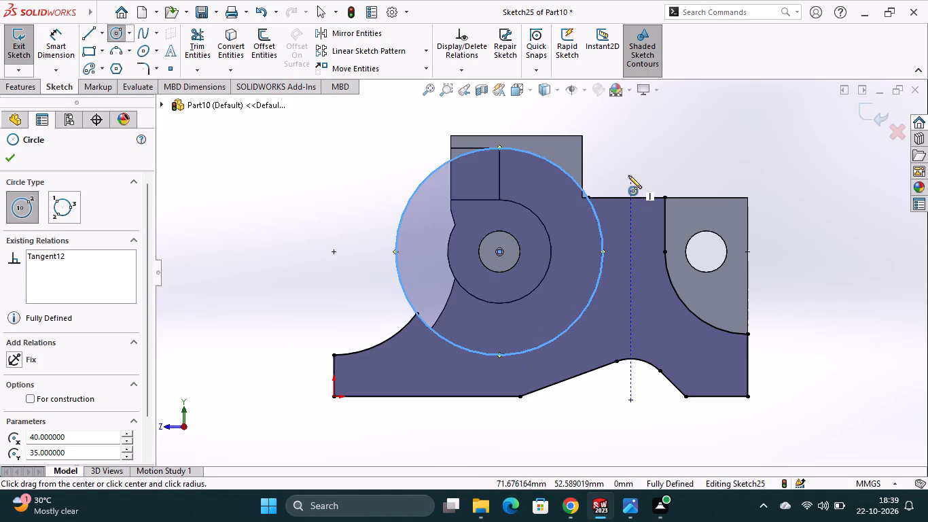
key("Escape")
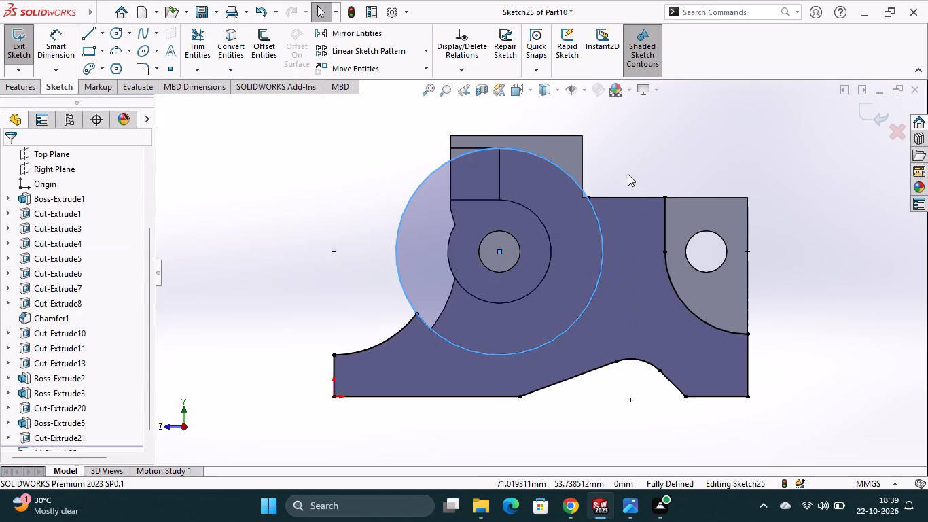
left_click(628, 174)
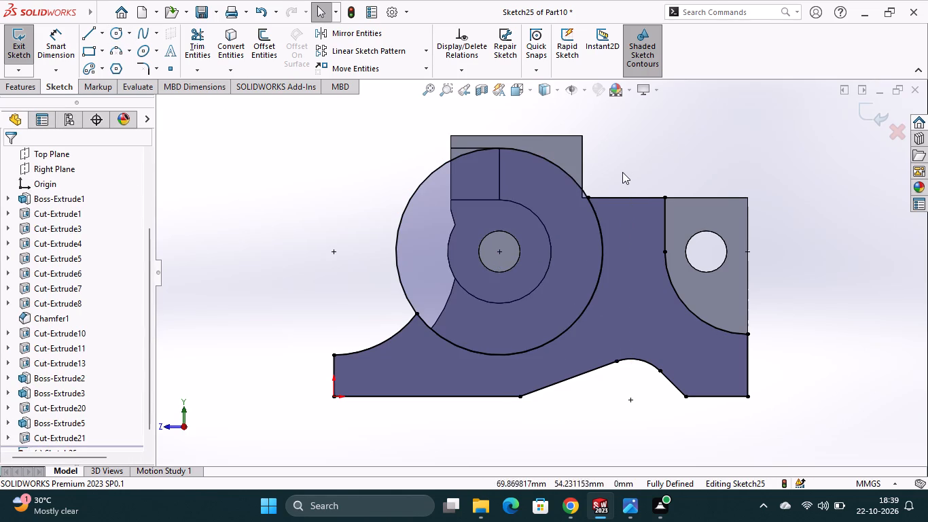
Trim away the converted outline's top, side, bottom, sloped and curved segments outside the 25 mm radius circle.
left_click(195, 41)
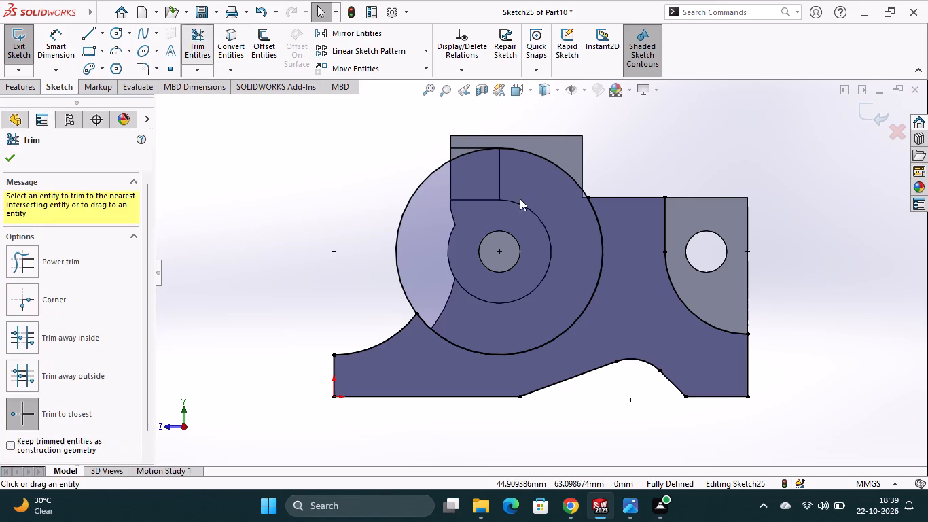
left_click(654, 201)
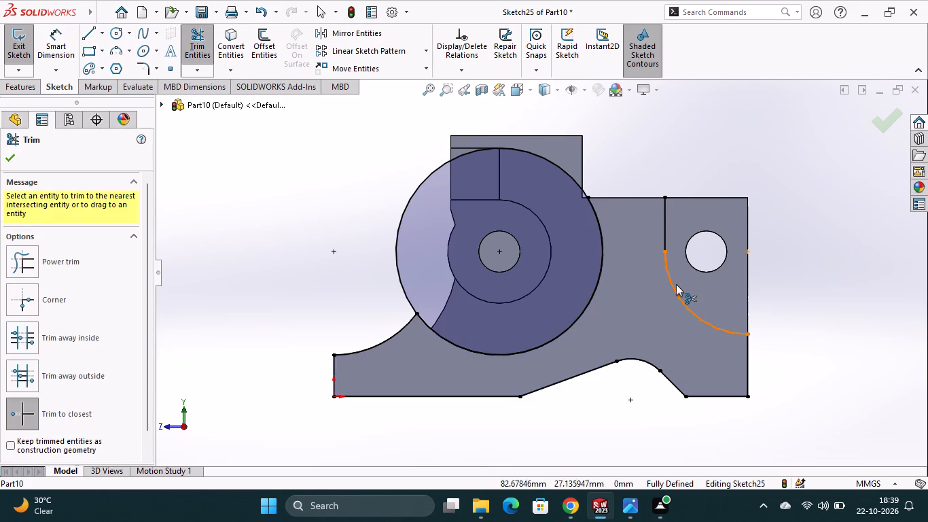
left_click(676, 287)
left_click(665, 237)
left_click(748, 376)
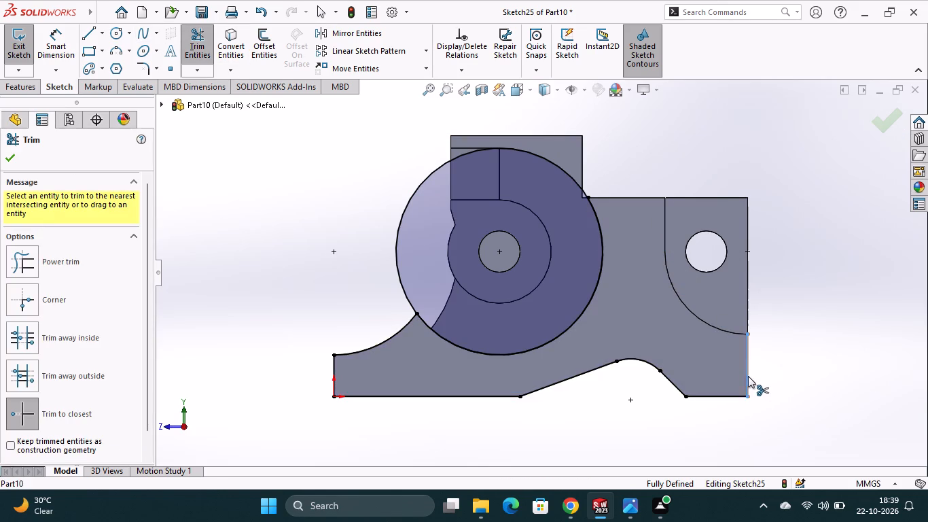
left_click(719, 391)
left_click(713, 396)
left_click(677, 391)
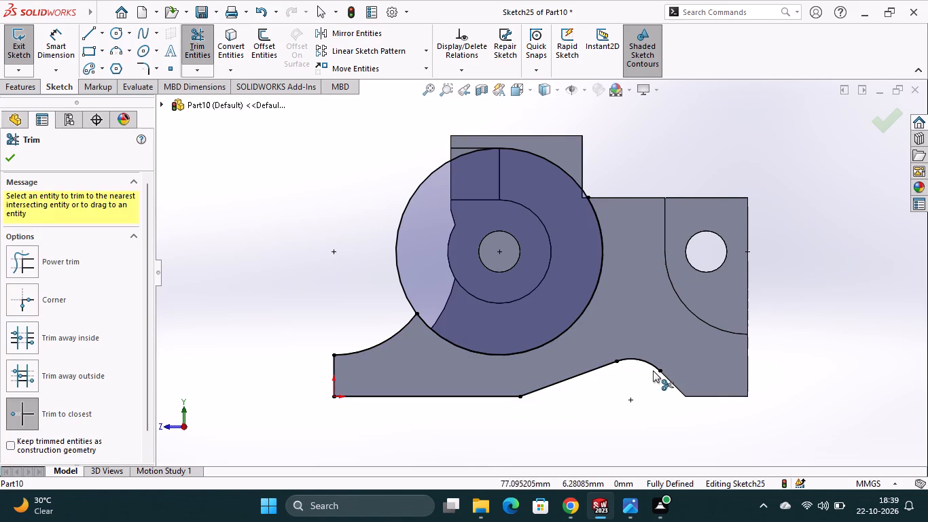
left_click(650, 363)
left_click(599, 366)
left_click(504, 394)
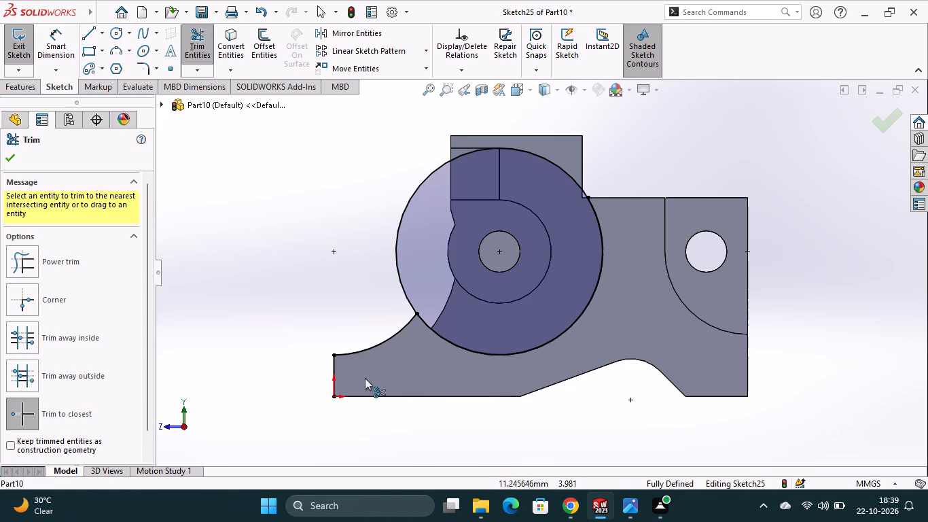
left_click(334, 375)
left_click(357, 351)
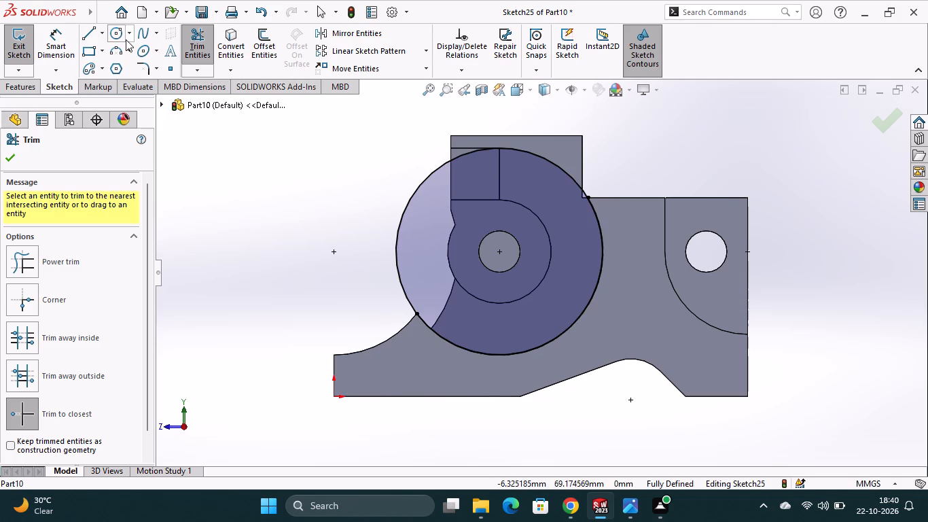
Convert the recess's lower concave edge and the vertical edge above the round boss into sketch lines.
left_click(234, 41)
left_click(445, 309)
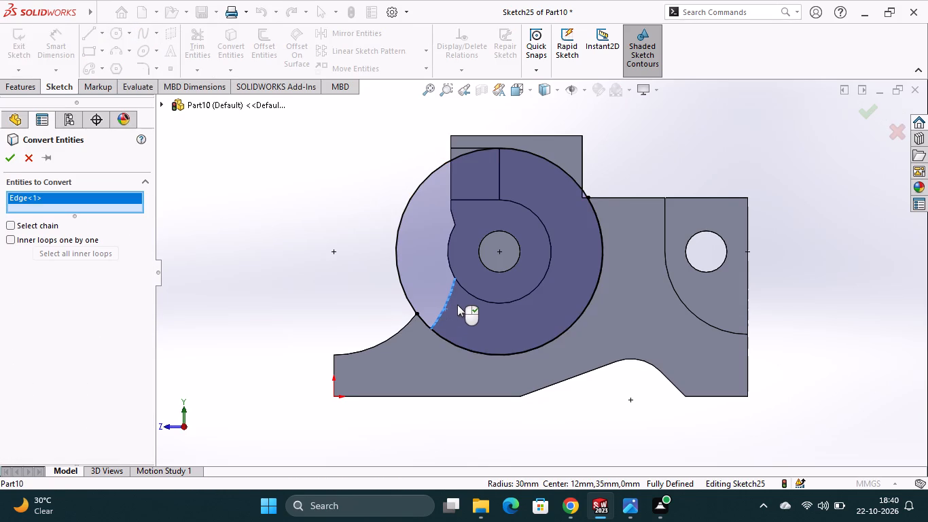
left_click(498, 180)
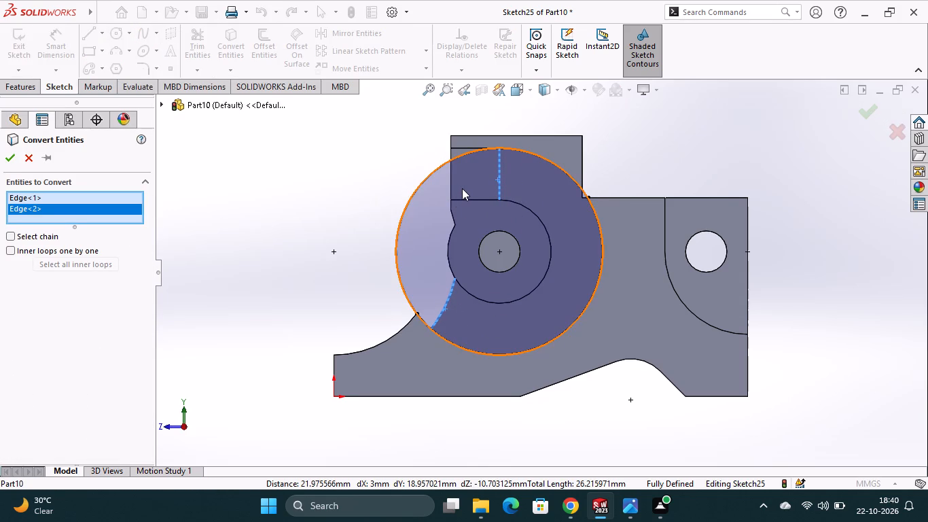
left_click(12, 160)
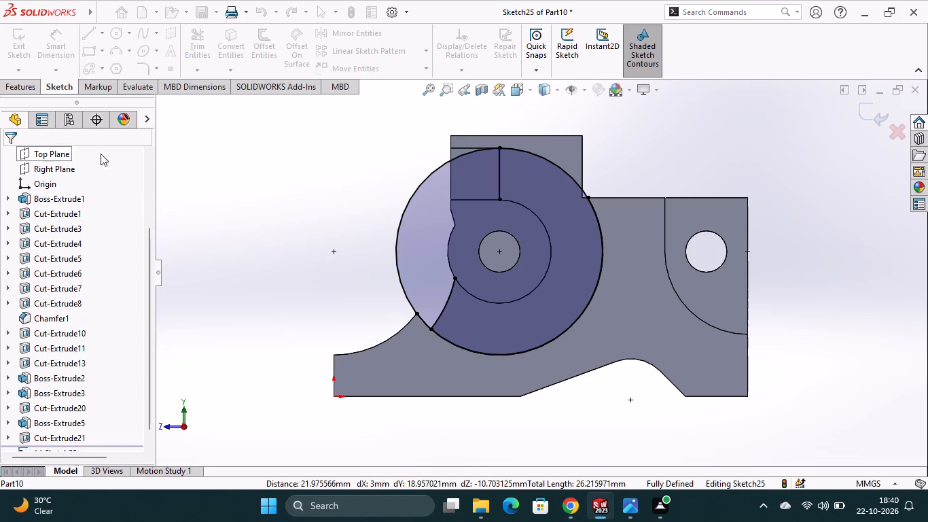
Trim away the open-side arc of the 25 mm radius circle between the vertical line and the block's concave edge.
left_click(188, 36)
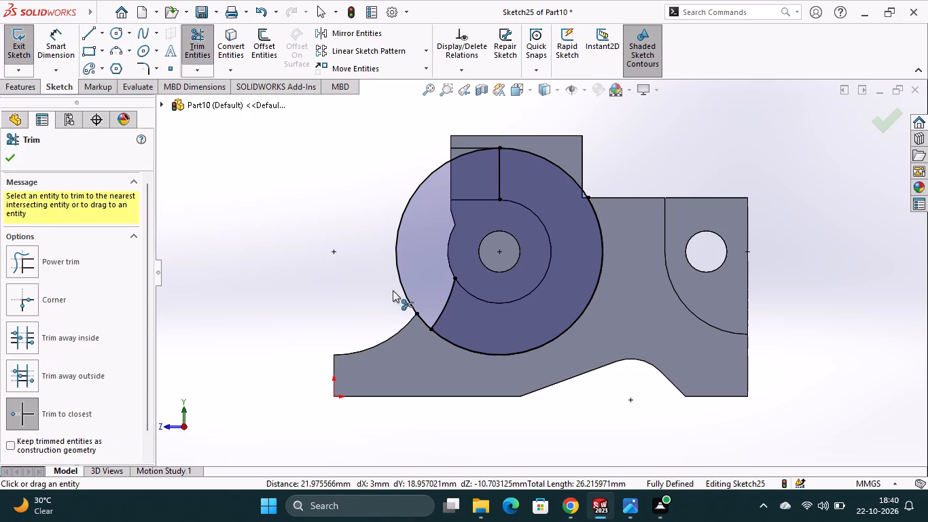
left_click(399, 288)
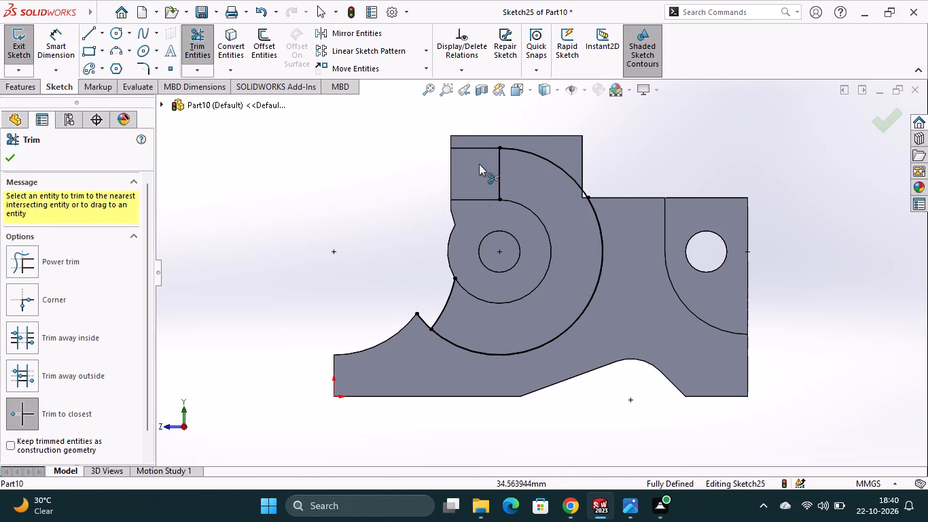
scroll(654, 164, "up", 1)
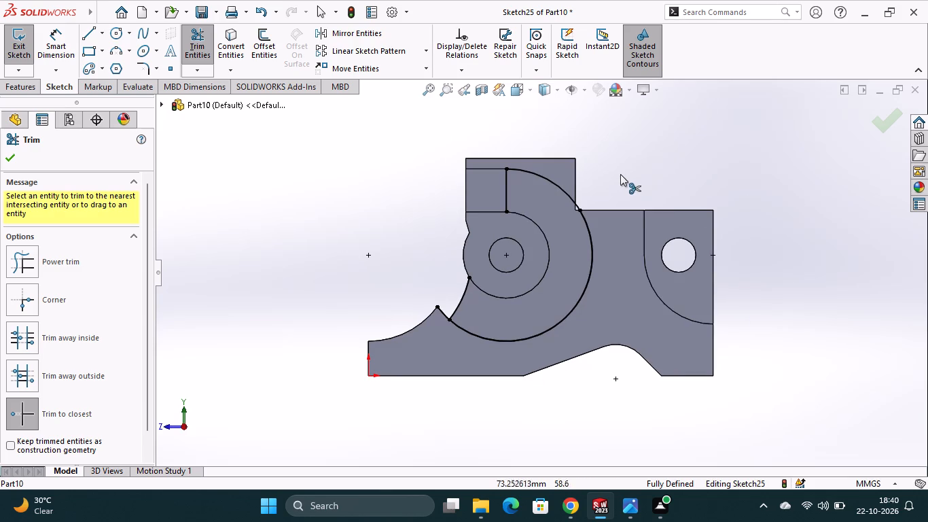
left_click(14, 156)
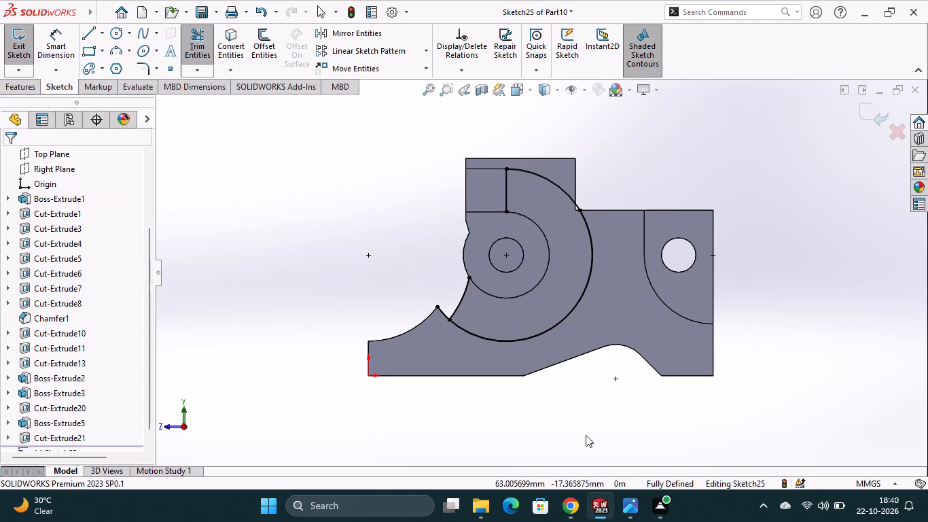
Examine the trimmed sketch against the recess, the bosses and the notch corner from several angles.
middle_click_drag(586, 434, 603, 444)
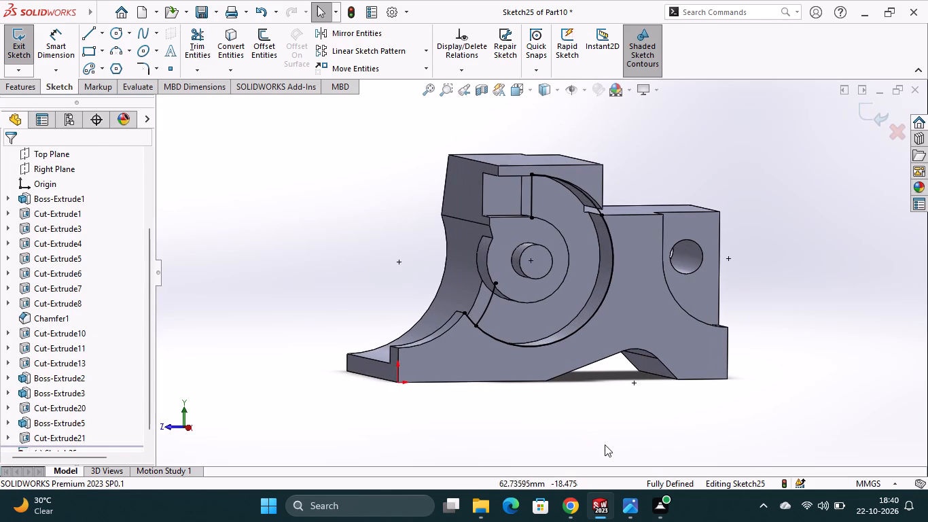
middle_click_drag(800, 438, 781, 423)
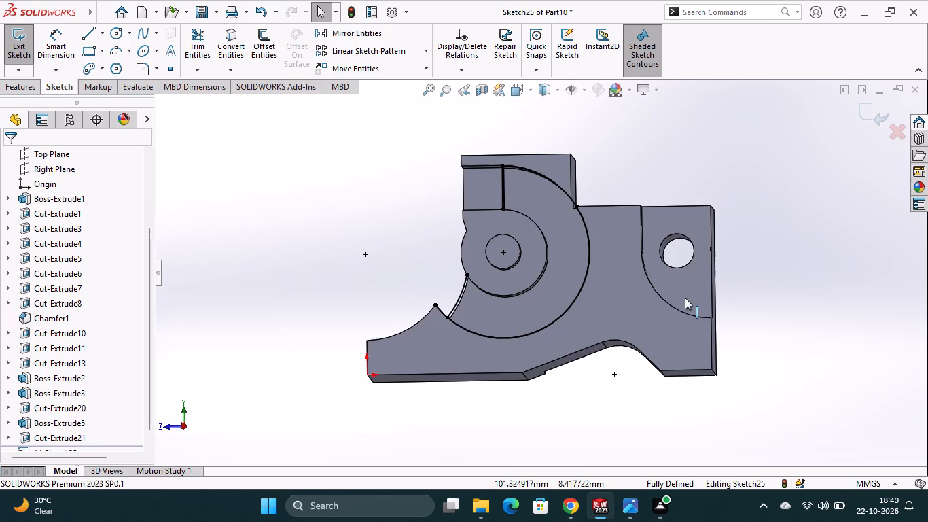
scroll(609, 198, "down", 6)
middle_click_drag(685, 203, 632, 228)
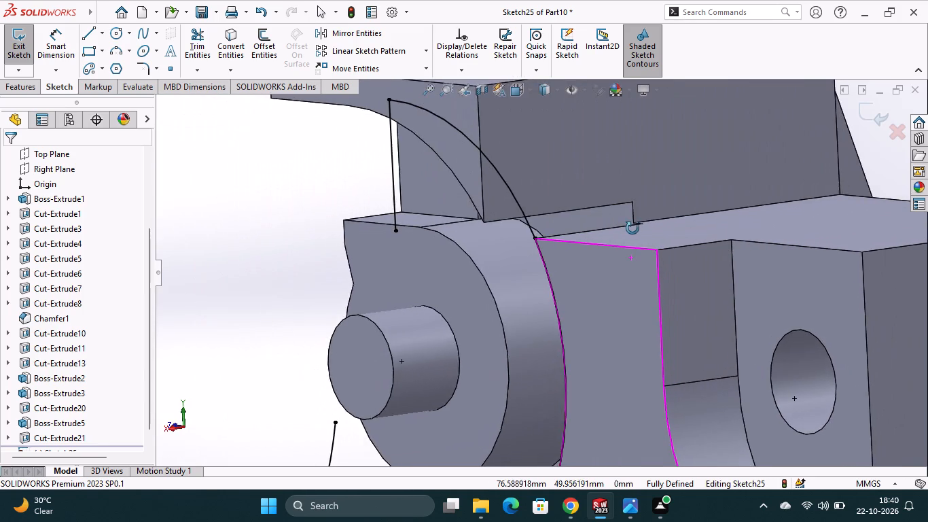
middle_click_drag(632, 228, 630, 243)
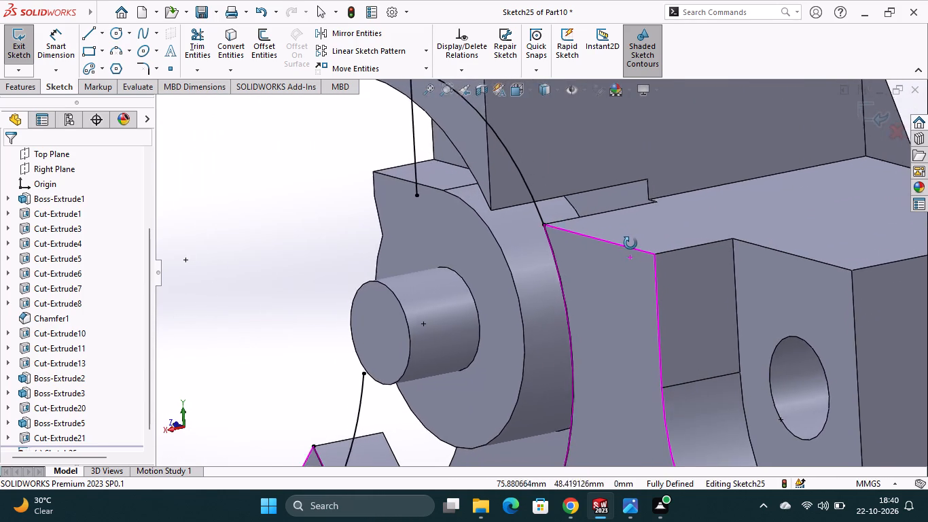
middle_click_drag(630, 243, 643, 245)
scroll(643, 245, "up", 4)
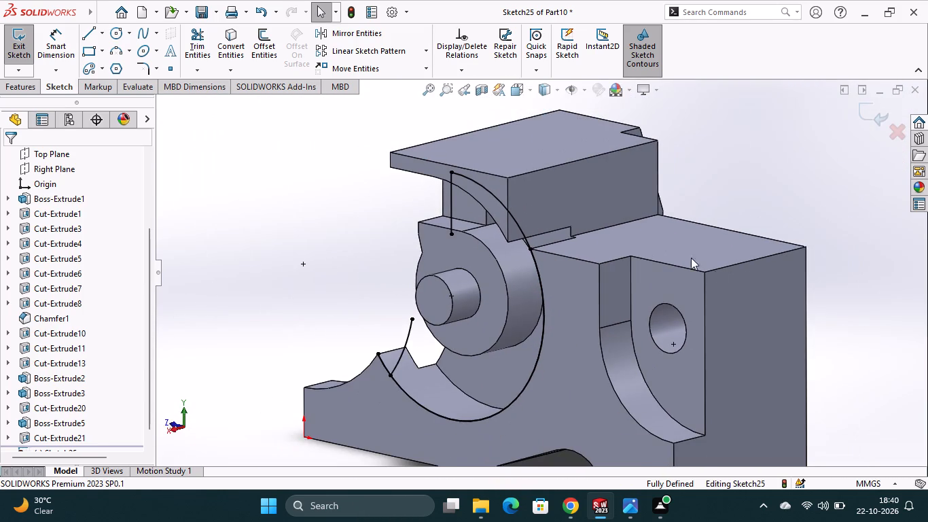
middle_click_drag(829, 391, 868, 380)
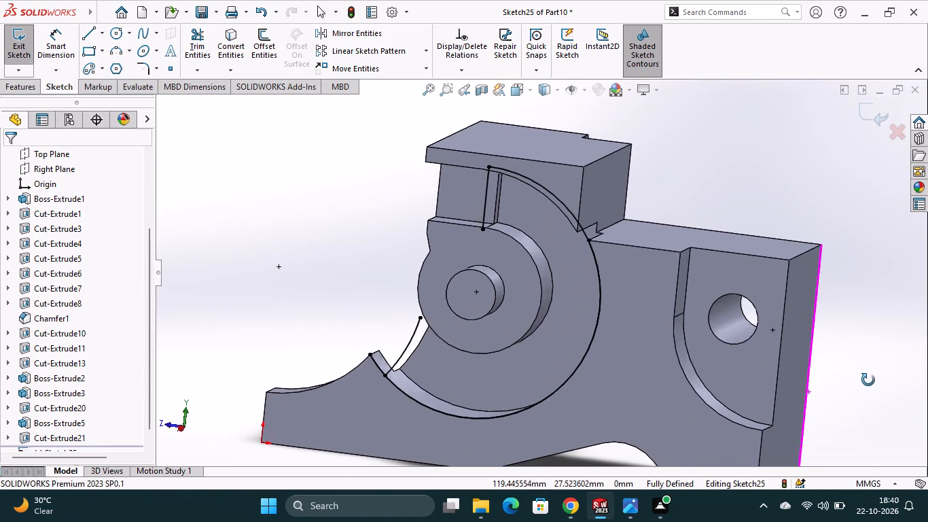
middle_click_drag(868, 380, 870, 380)
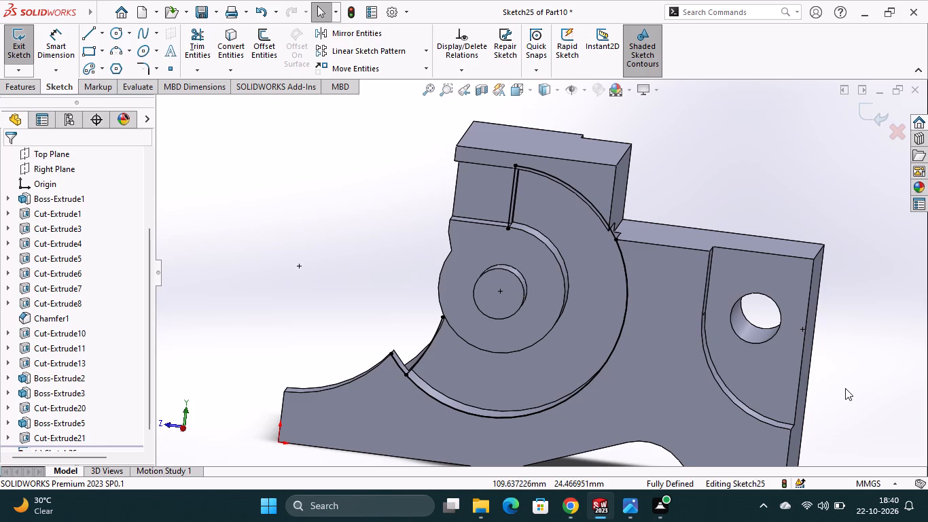
middle_click_drag(845, 388, 852, 383)
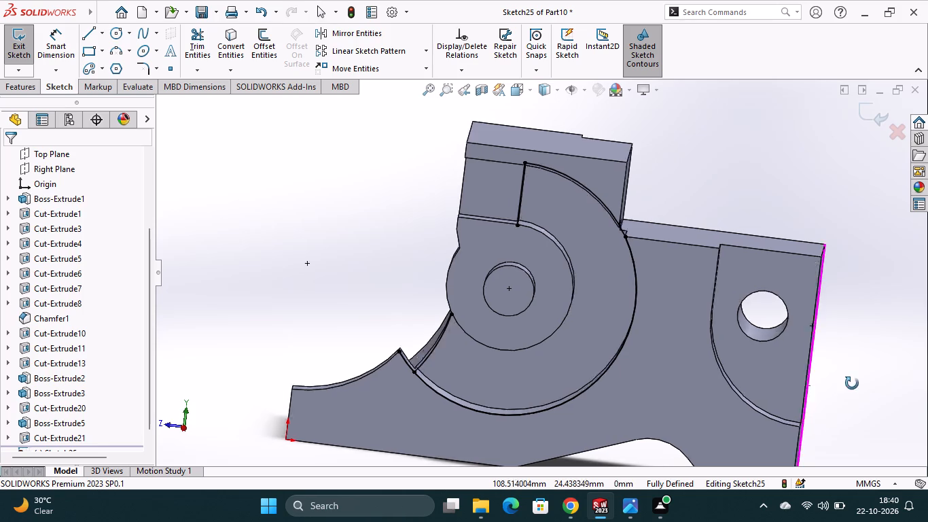
middle_click_drag(852, 383, 861, 380)
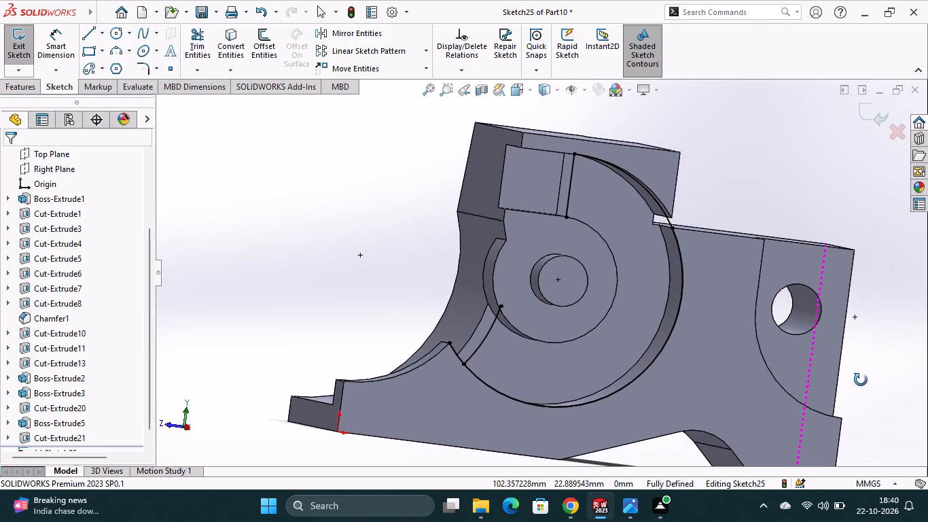
middle_click_drag(861, 380, 856, 380)
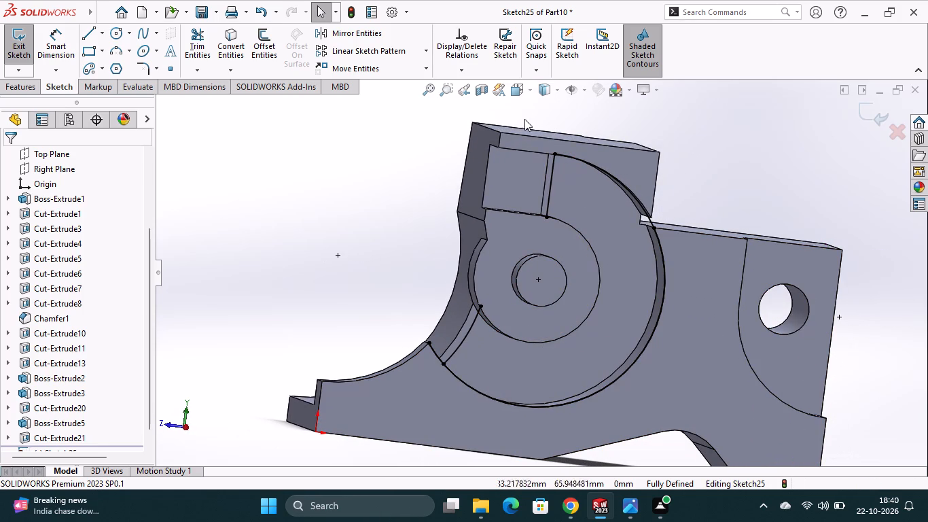
Convert the larger round boss's outer circular edge into the sketch, viewed square to the sketch plane.
left_click(528, 92)
left_click(593, 170)
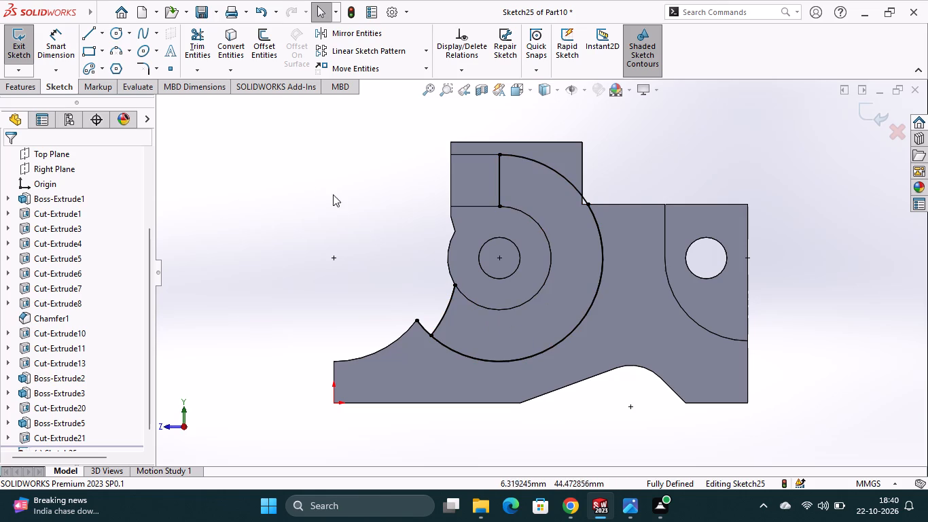
left_click(233, 39)
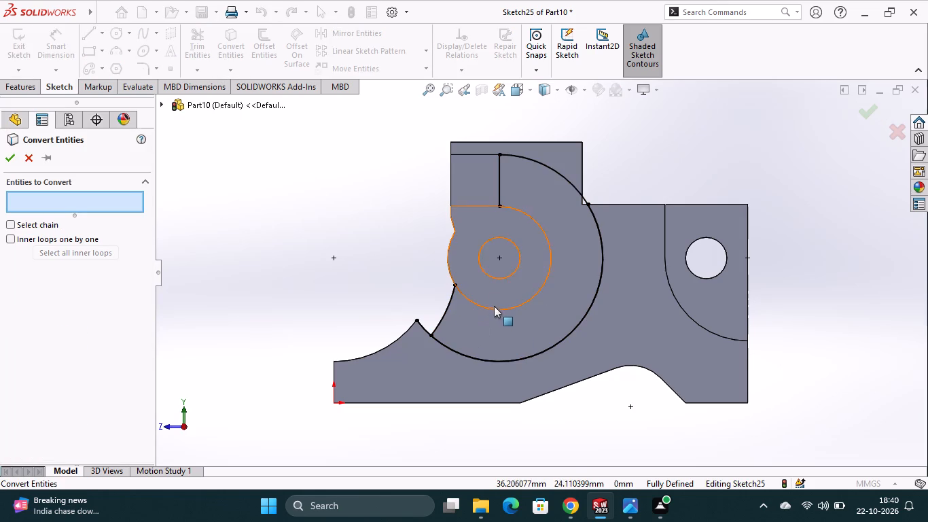
left_click(498, 309)
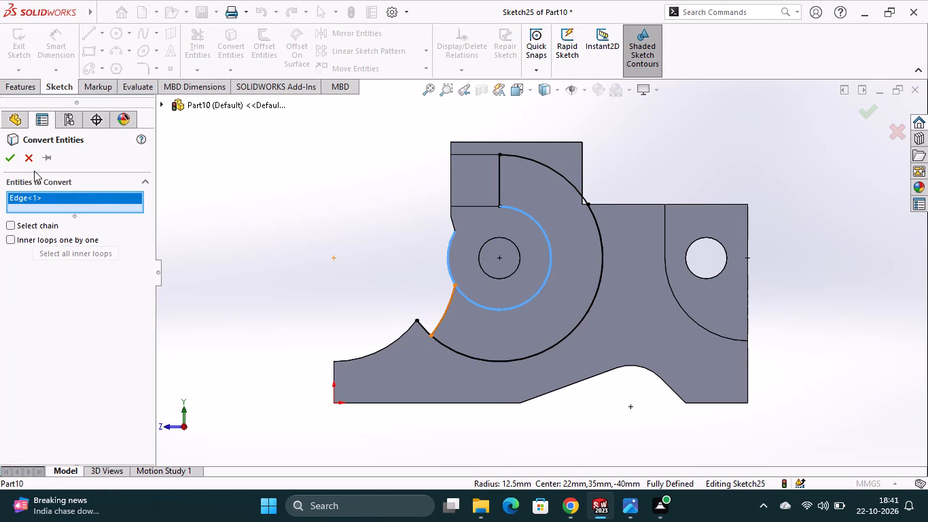
left_click(13, 157)
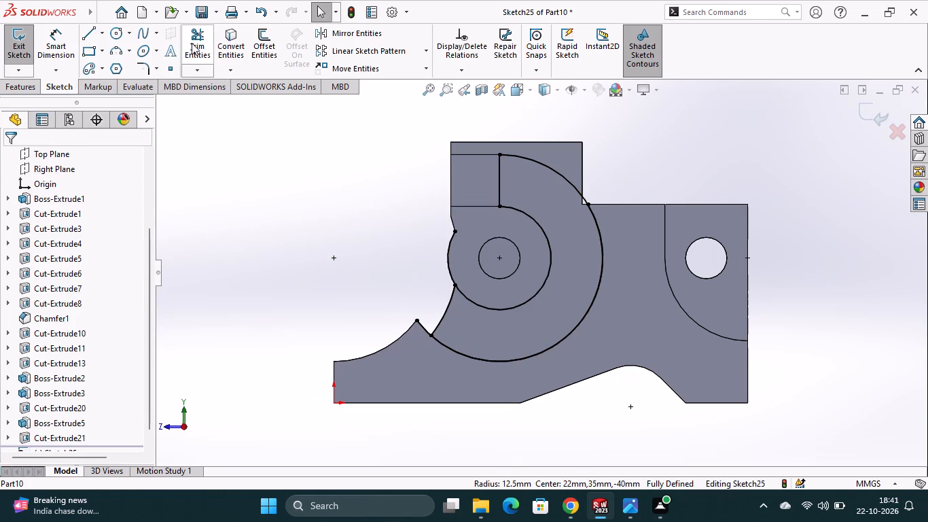
Trim away the converted boss arc on the open side, beyond the recess's lower concave edge.
left_click(192, 40)
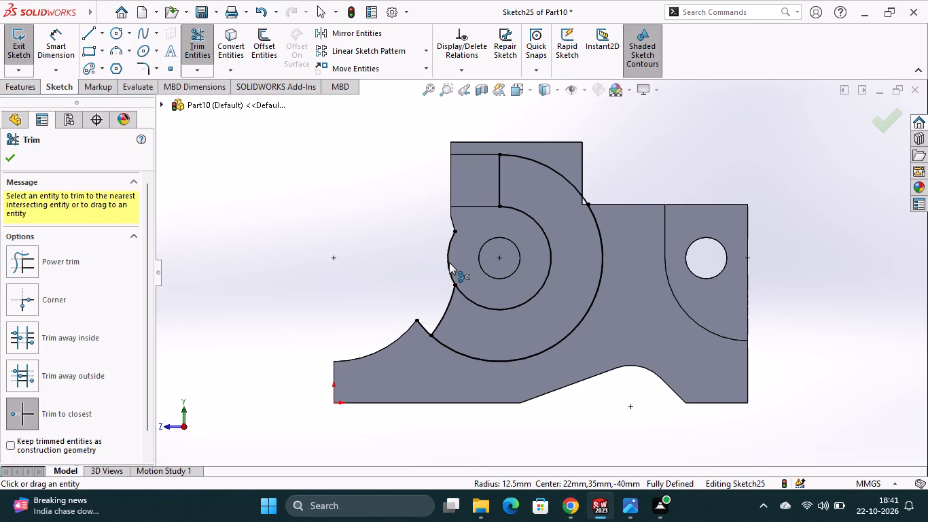
left_click(446, 265)
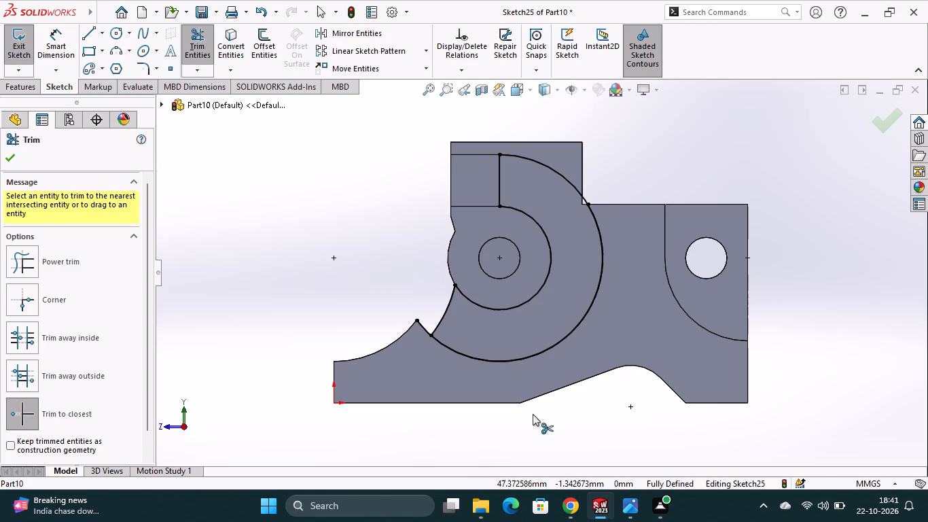
Examine where the ring profile's outer arc crosses the upper notch corner, at an angle and square to the sketch plane.
middle_click_drag(594, 445, 623, 459)
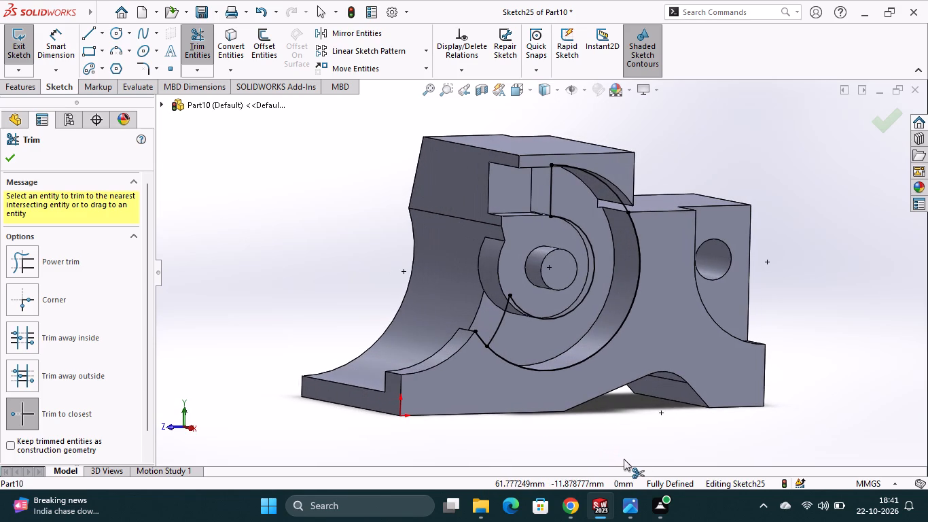
middle_click_drag(652, 430, 641, 428)
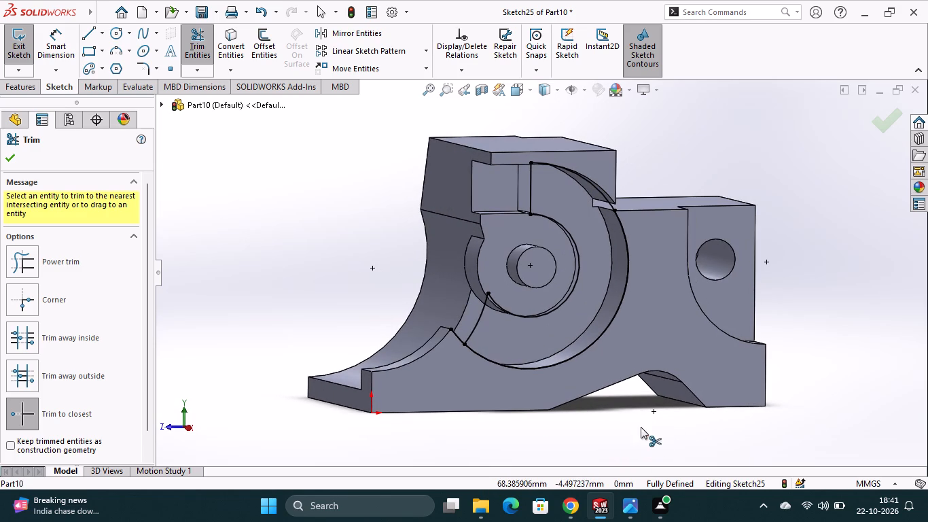
middle_click_drag(688, 409, 662, 400)
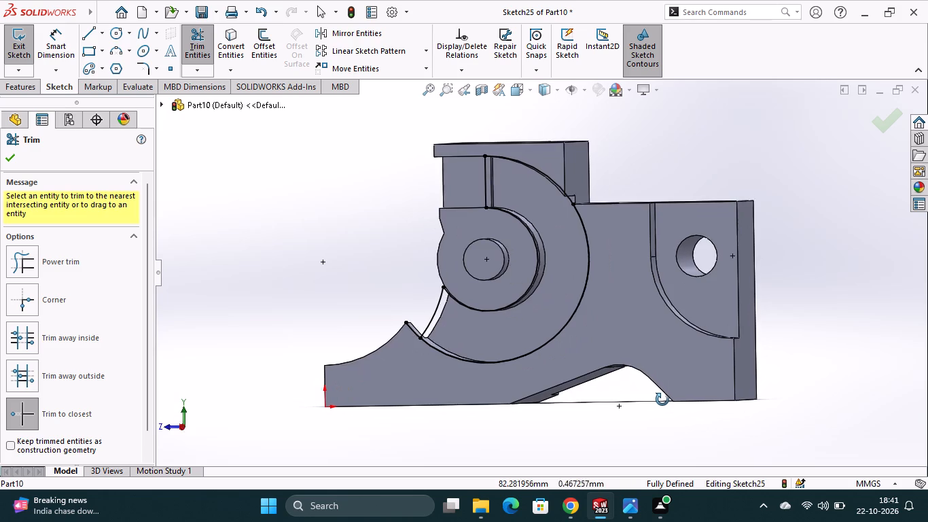
middle_click_drag(662, 400, 666, 402)
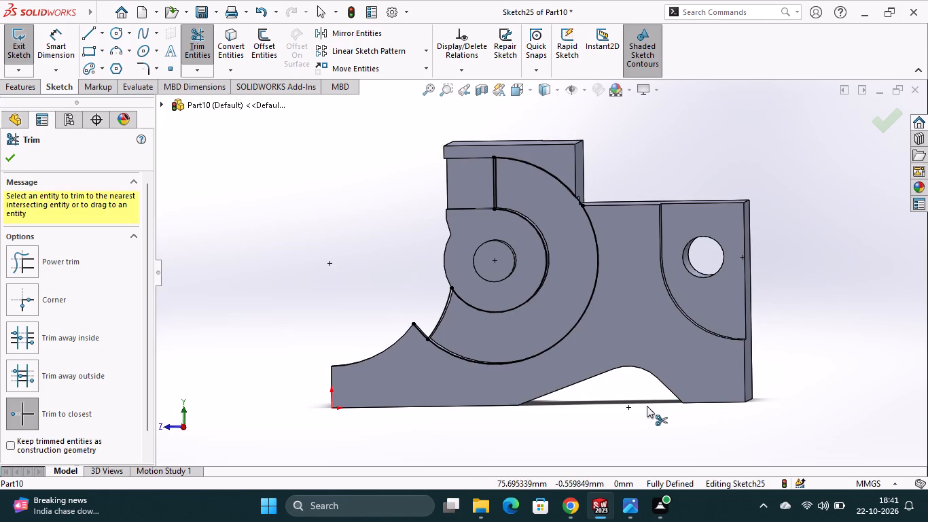
middle_click_drag(649, 408, 656, 409)
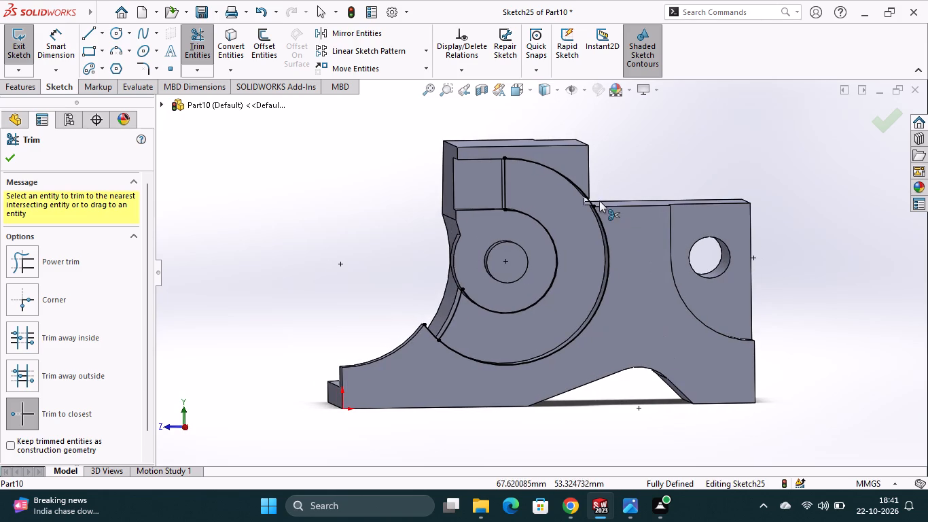
left_click(534, 92)
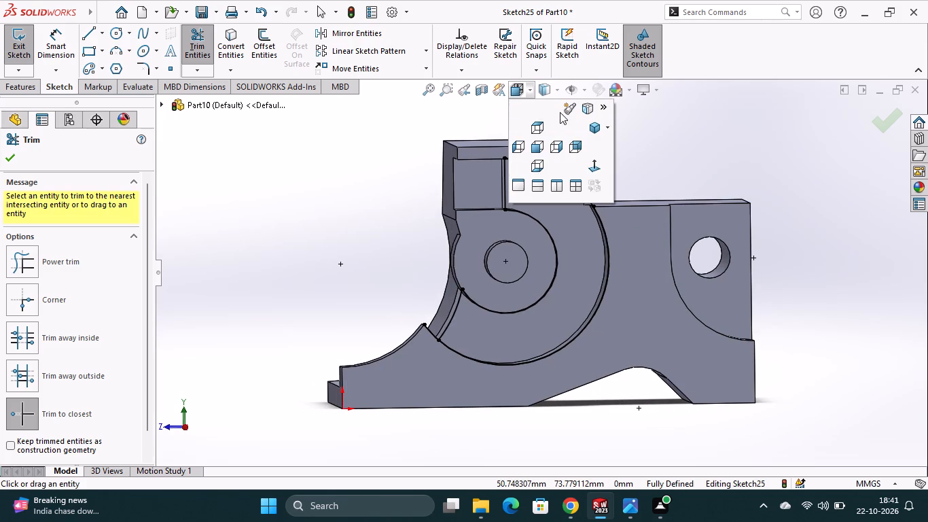
left_click(596, 171)
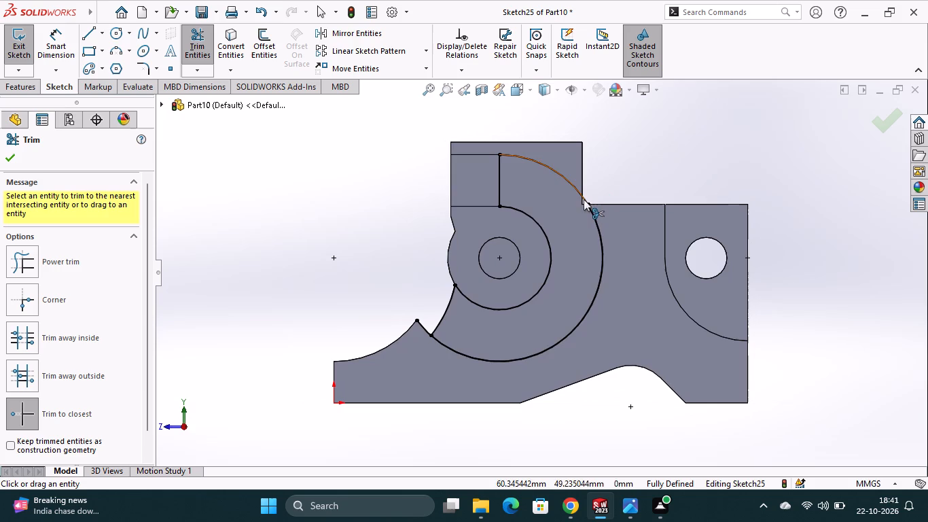
scroll(603, 167, "down", 4)
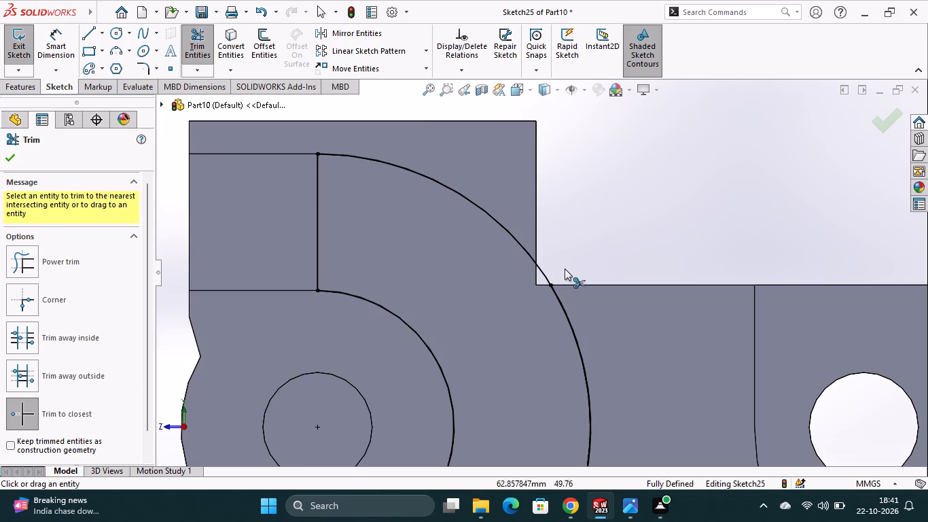
scroll(568, 263, "down", 1)
middle_click(568, 263)
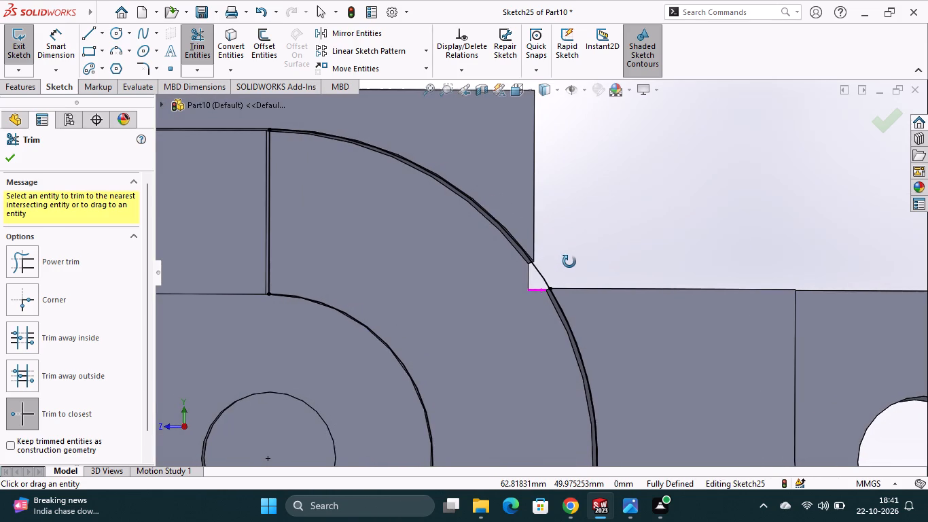
scroll(569, 262, "up", 2)
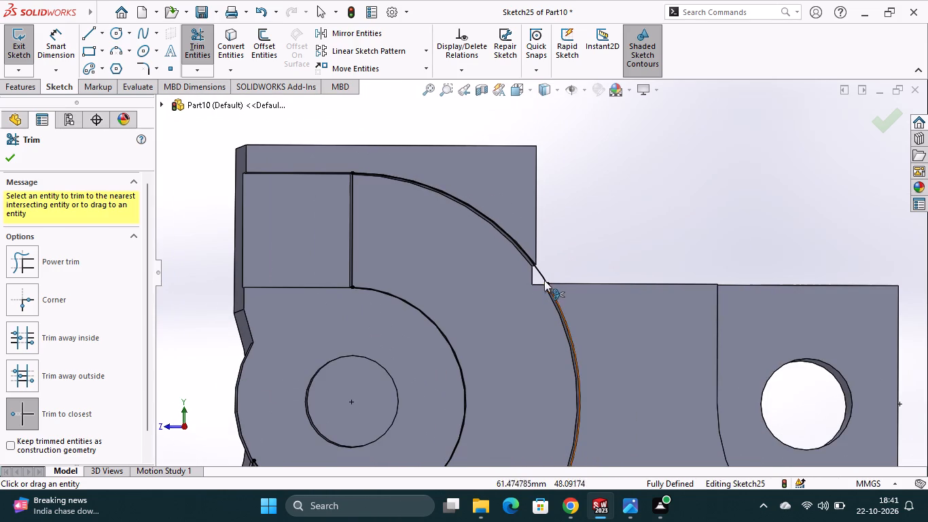
scroll(554, 262, "down", 2)
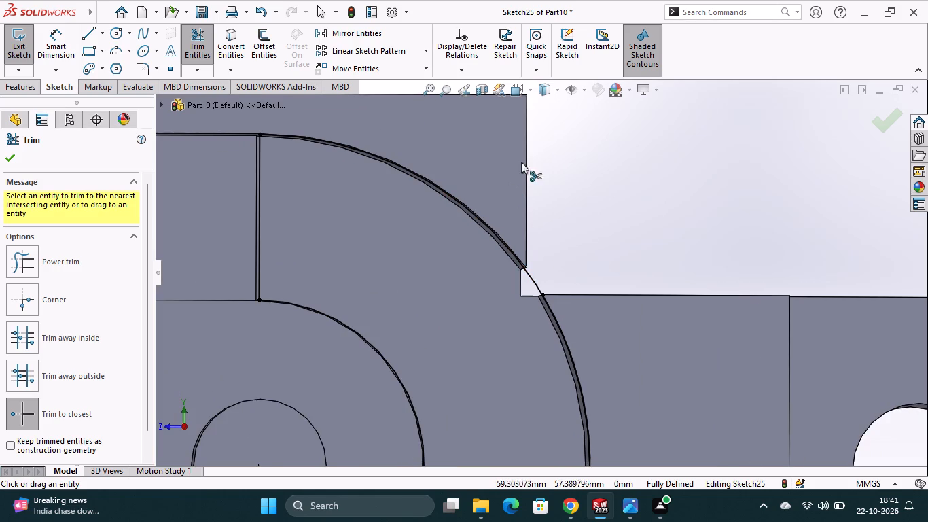
left_click(527, 90)
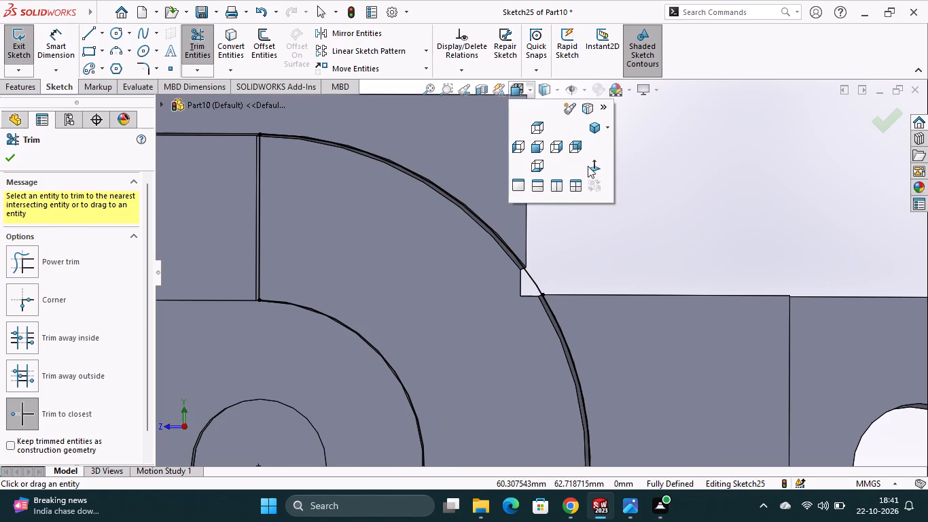
left_click(596, 166)
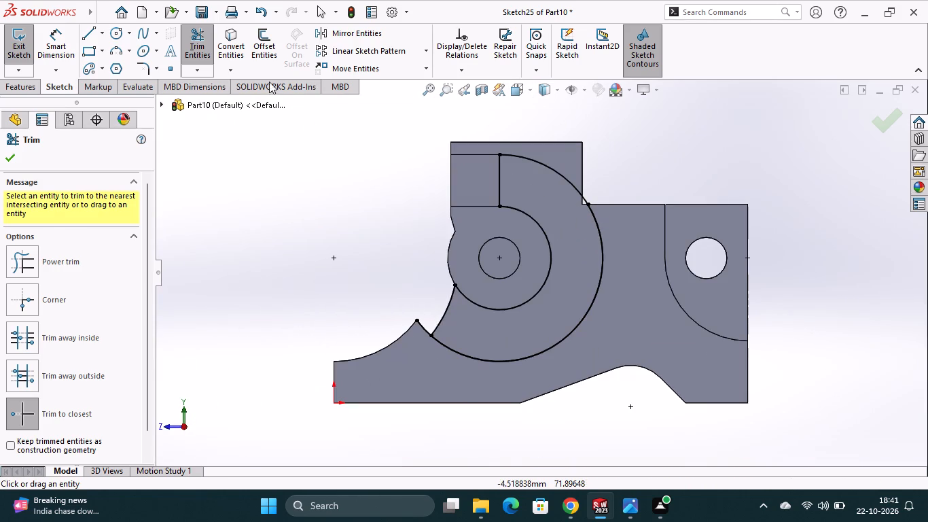
Draw a vertical line and a horizontal line about 1.35 mm long along the notch corner, closing a small triangle against the outer arc.
left_click(90, 37)
scroll(598, 192, "down", 6)
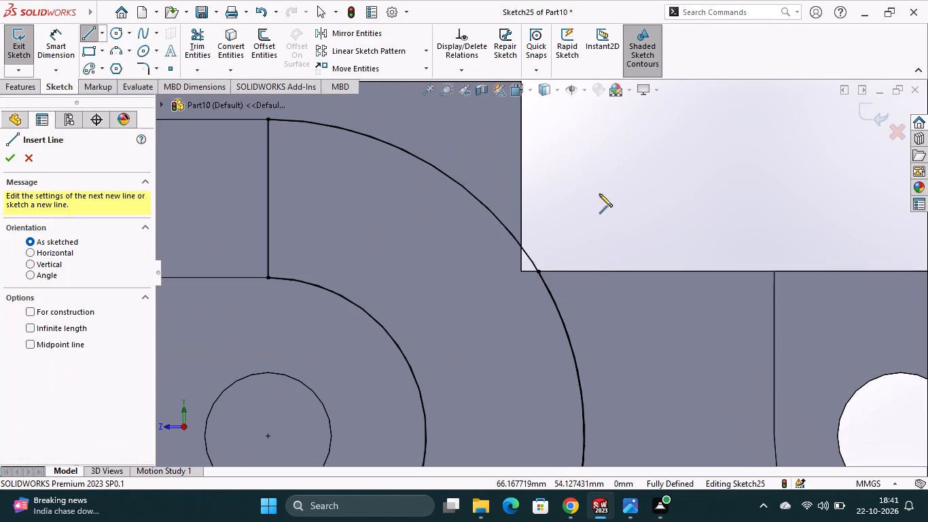
left_click(521, 247)
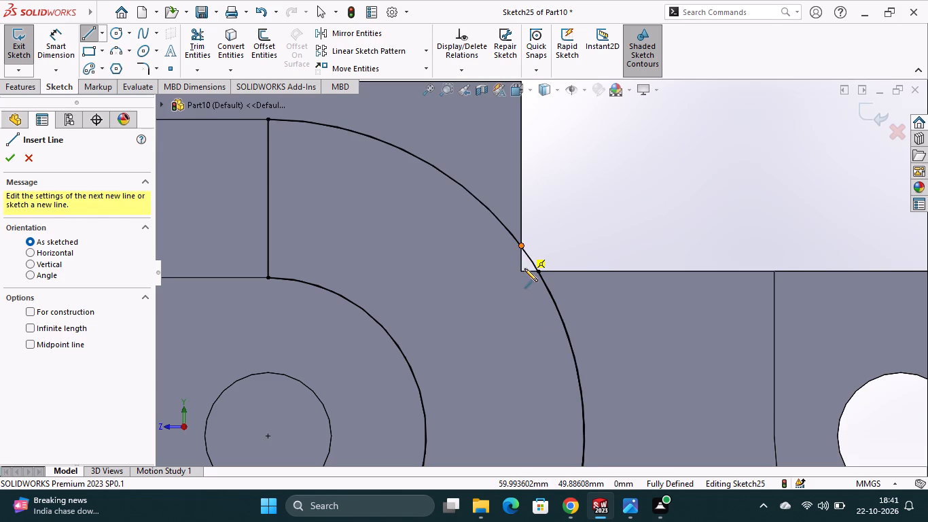
left_click(522, 271)
left_click(539, 271)
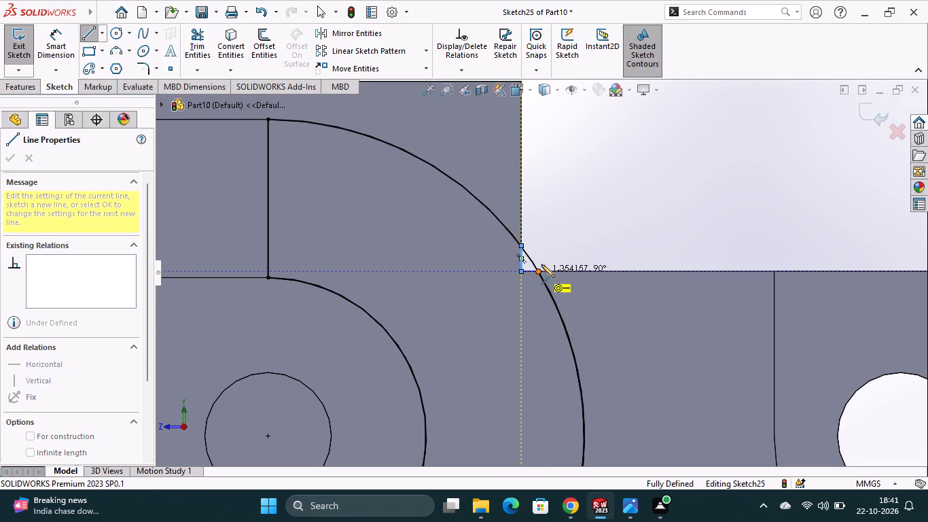
scroll(546, 251, "up", 3)
key("Escape")
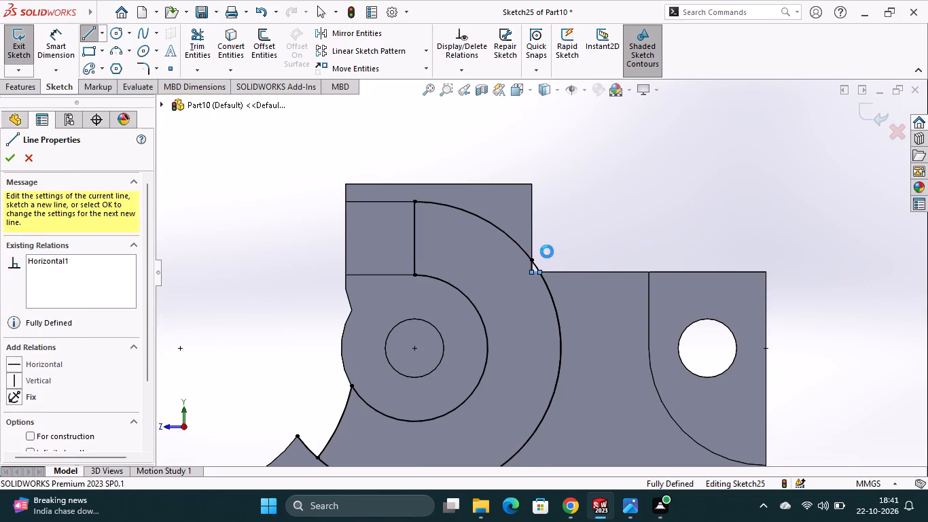
Trim away the ring profile's outer arcs, vertical line, concave edge and inner boss arc, leaving the small triangle at the notch corner.
left_click(198, 47)
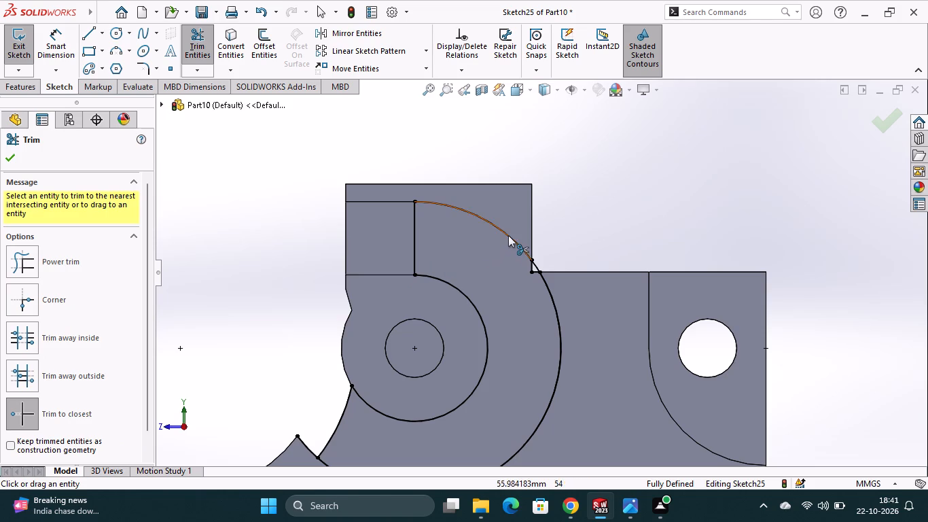
left_click(508, 235)
left_click(557, 338)
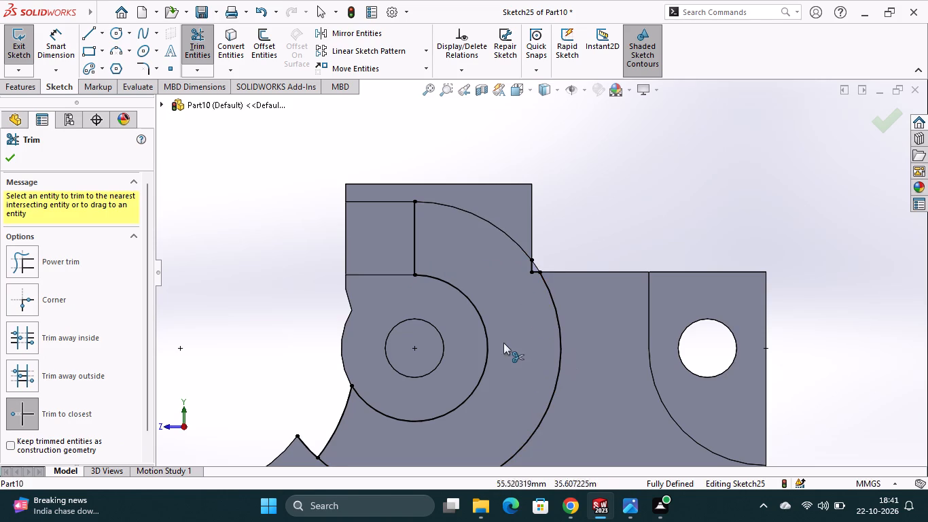
left_click(560, 356)
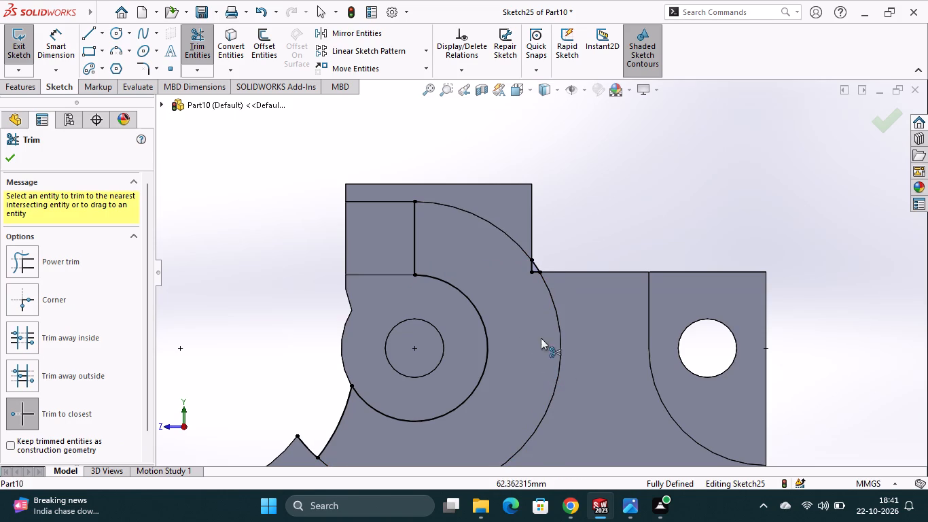
left_click(416, 240)
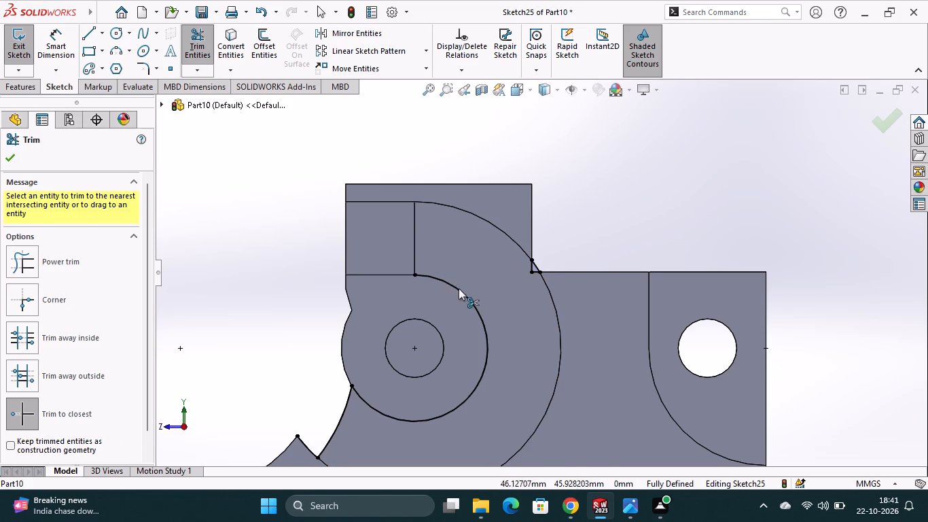
scroll(460, 290, "up", 2)
left_click(395, 383)
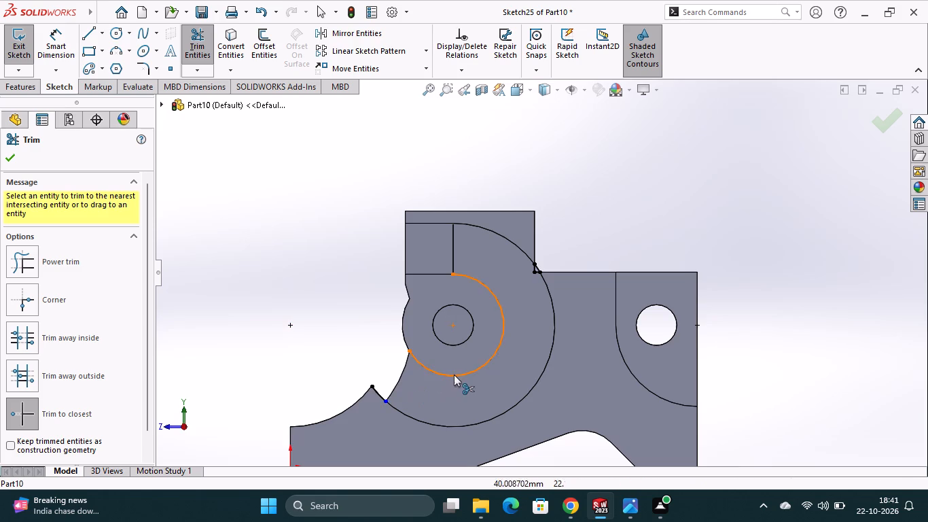
left_click(454, 375)
left_click(378, 393)
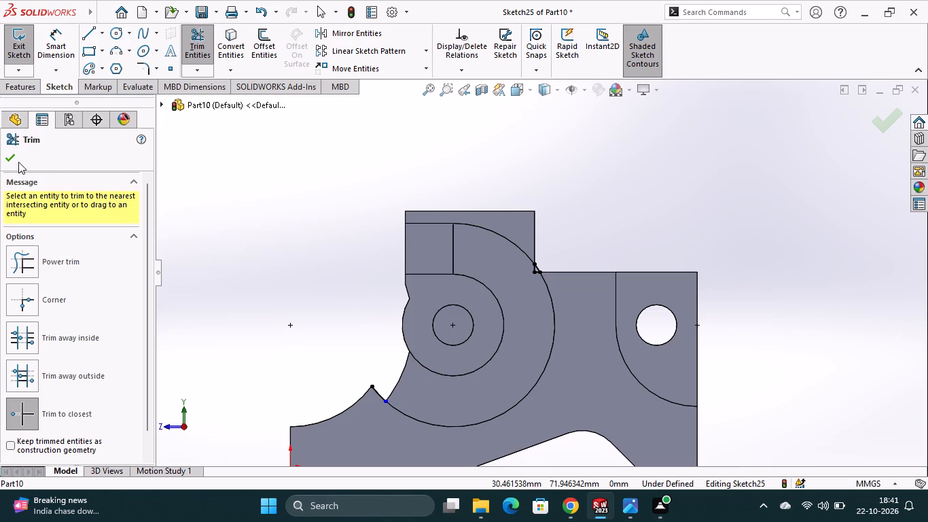
Extrude the small triangular contour at the notch corner as a Blind boss 13 mm deep in the reversed direction, with merged result.
left_click(23, 87)
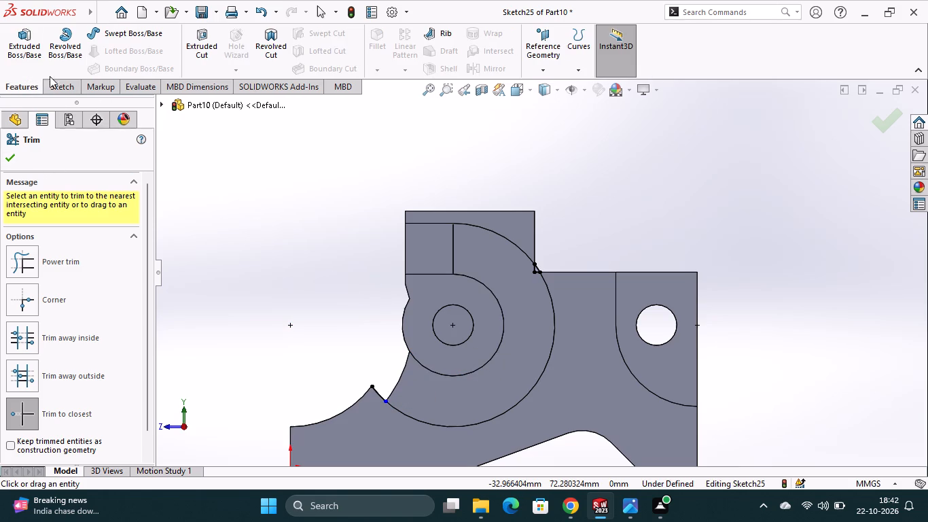
left_click(39, 62)
scroll(548, 264, "down", 5)
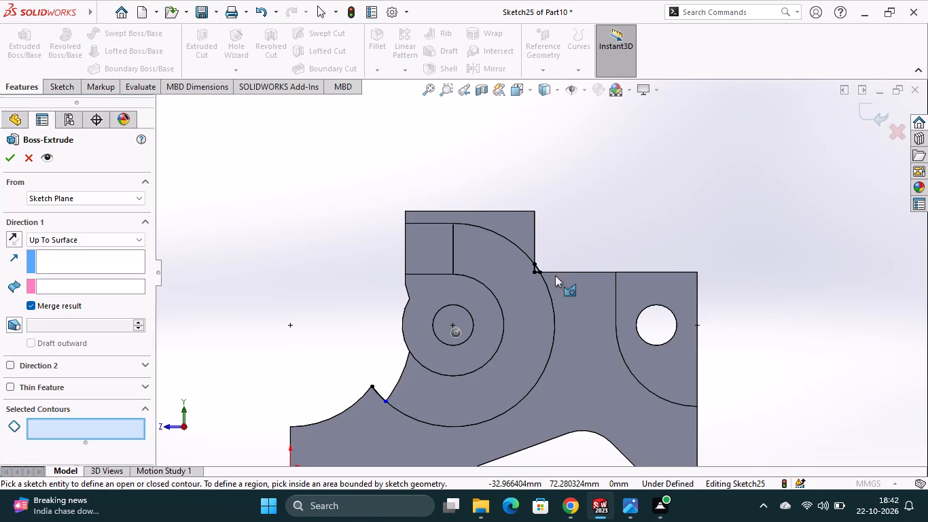
scroll(563, 247, "down", 5)
left_click(480, 320)
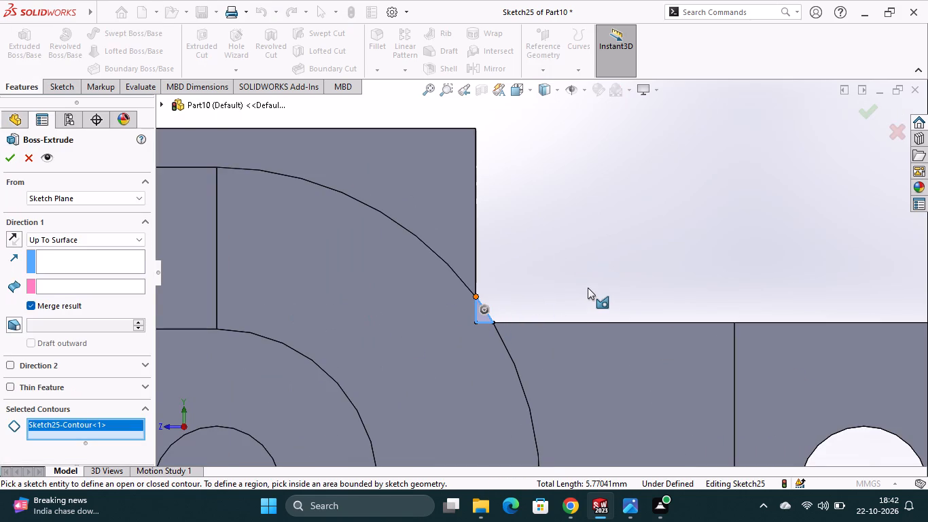
middle_click_drag(588, 288, 564, 304)
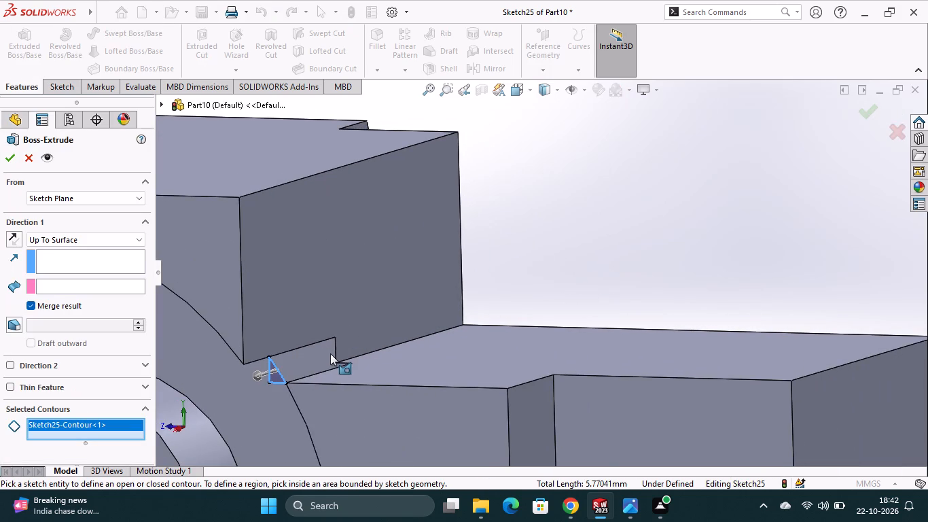
left_click(327, 353)
left_click(71, 240)
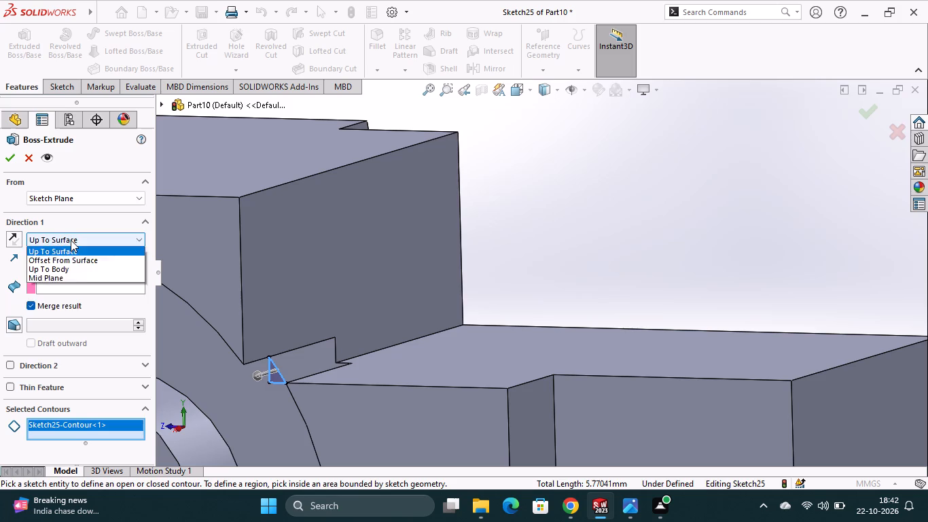
left_click(72, 252)
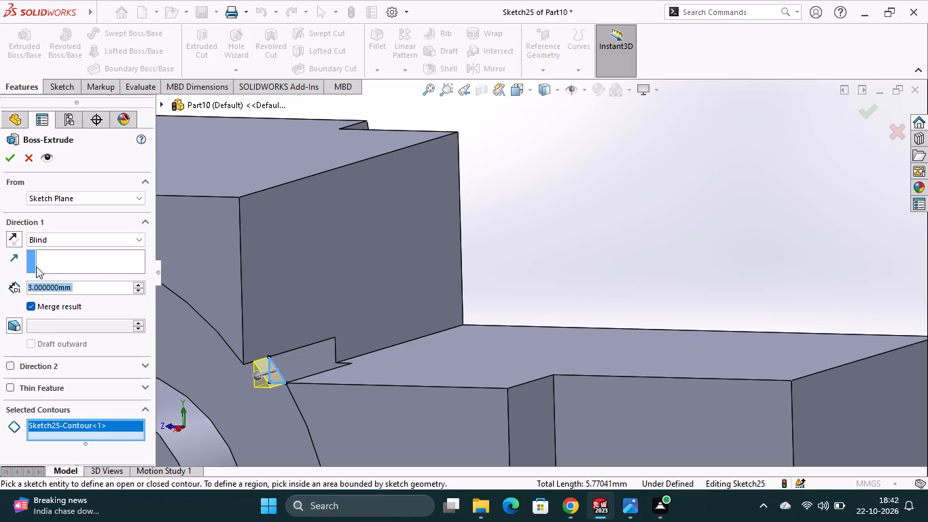
left_click(17, 239)
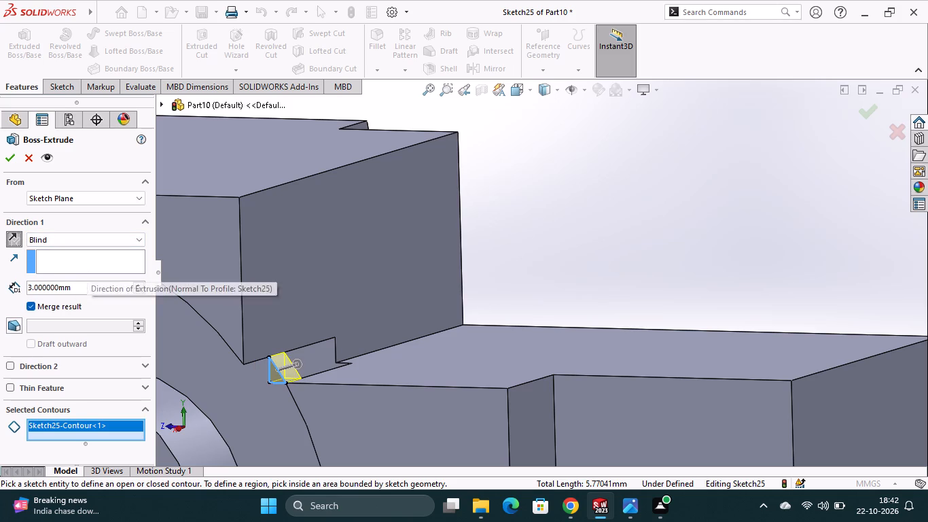
left_click(82, 288)
left_click(82, 286)
triple_click(82, 286)
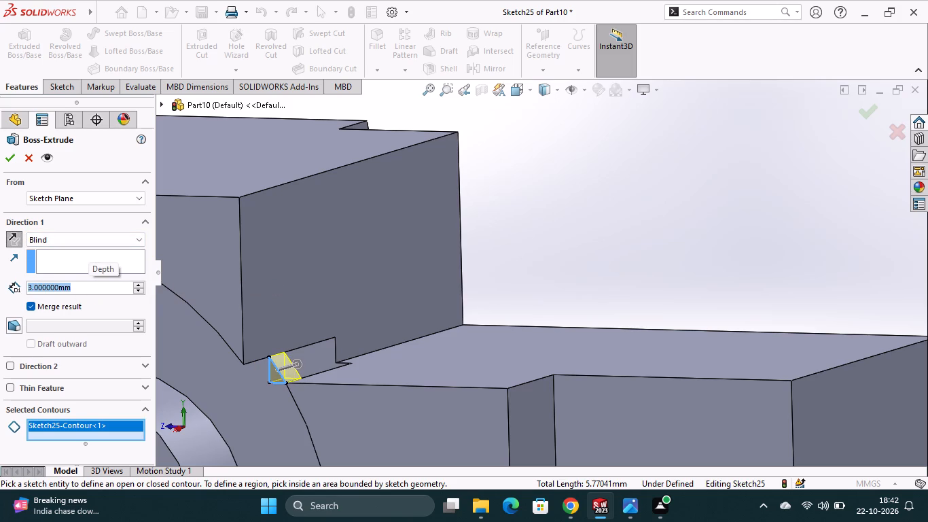
double_click(82, 286)
left_click(82, 286)
type("13")
key("Return")
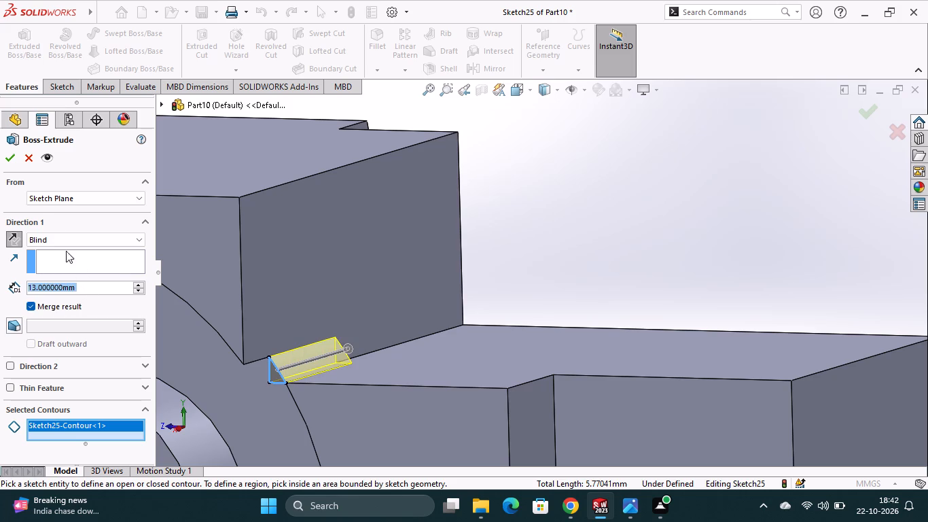
left_click(16, 161)
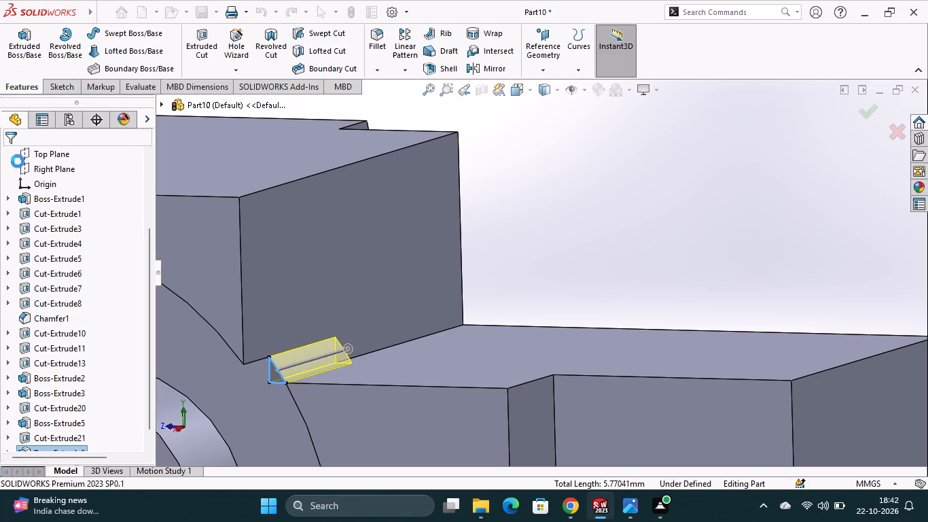
left_click(665, 272)
middle_click_drag(467, 425, 471, 427)
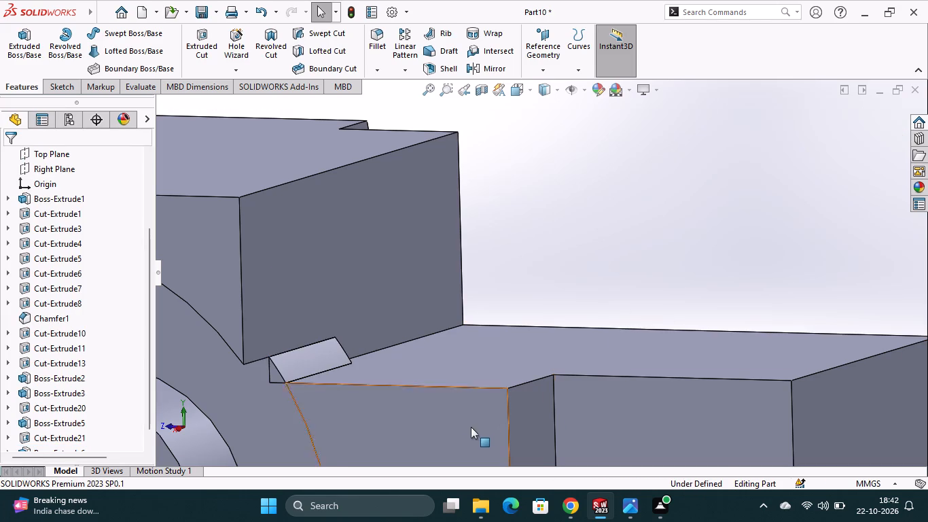
Examine the small triangular boss at the notch corner and how it meets the circular recess, from several angles.
middle_click_drag(471, 427, 494, 425)
scroll(288, 394, "up", 2)
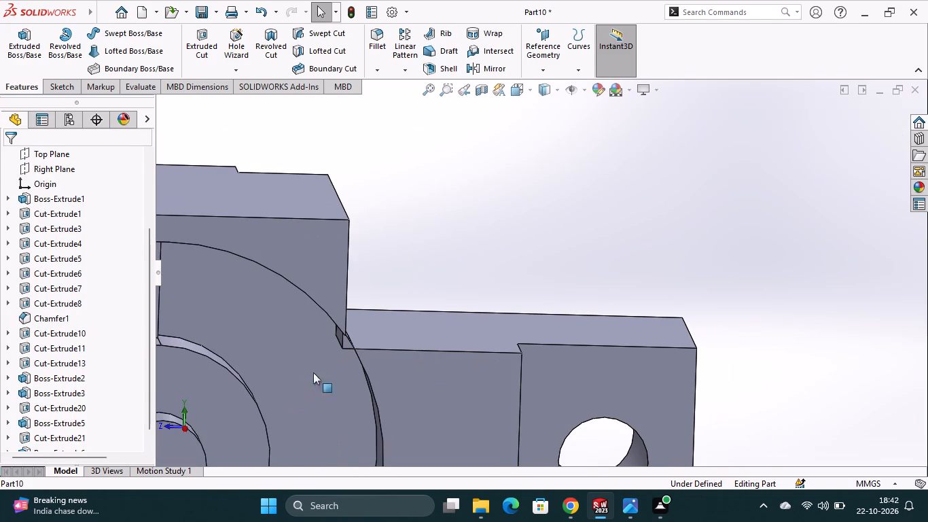
scroll(338, 363, "down", 5)
scroll(403, 321, "down", 4)
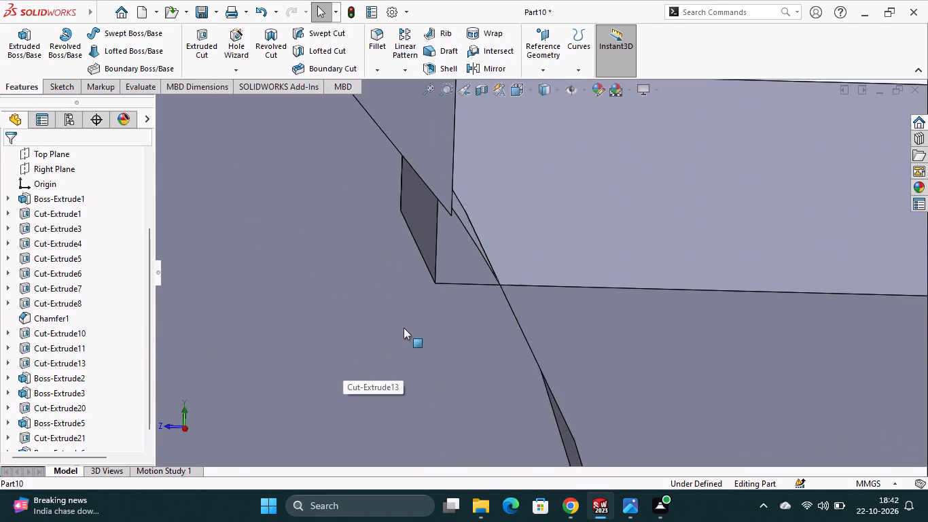
scroll(632, 388, "up", 2)
middle_click(632, 385)
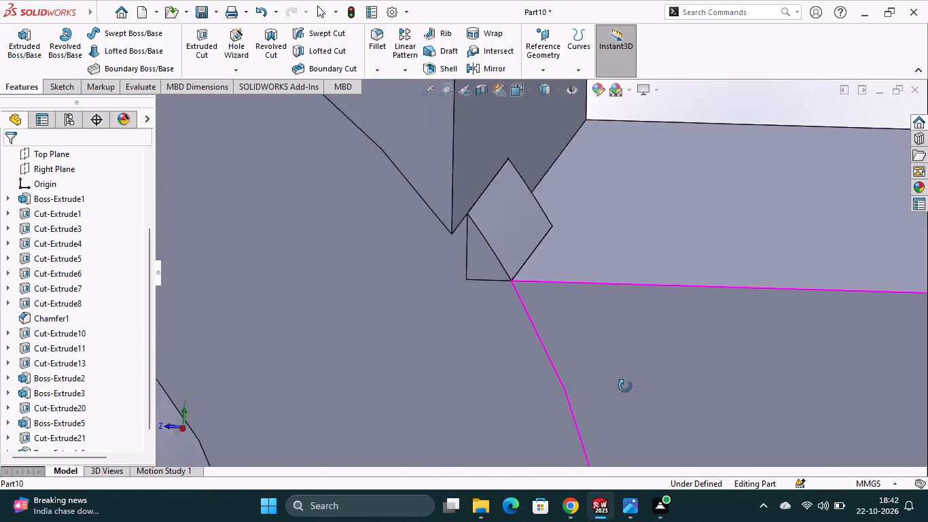
scroll(553, 369, "up", 10)
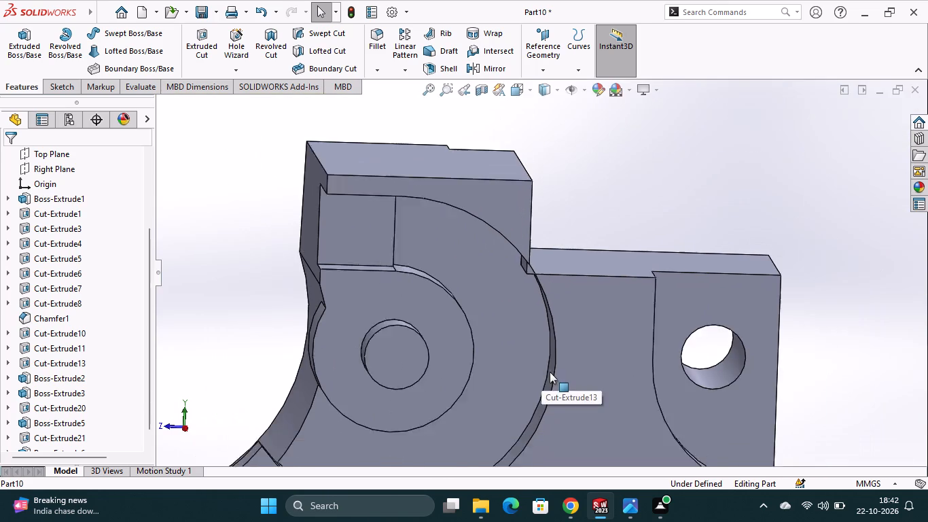
scroll(550, 372, "up", 1)
Sketch a closed triangle on the small boss's end face with a sloped line about 2.18 mm, a horizontal line about 1.35 mm and a vertical line.
scroll(531, 292, "down", 5)
scroll(540, 234, "down", 4)
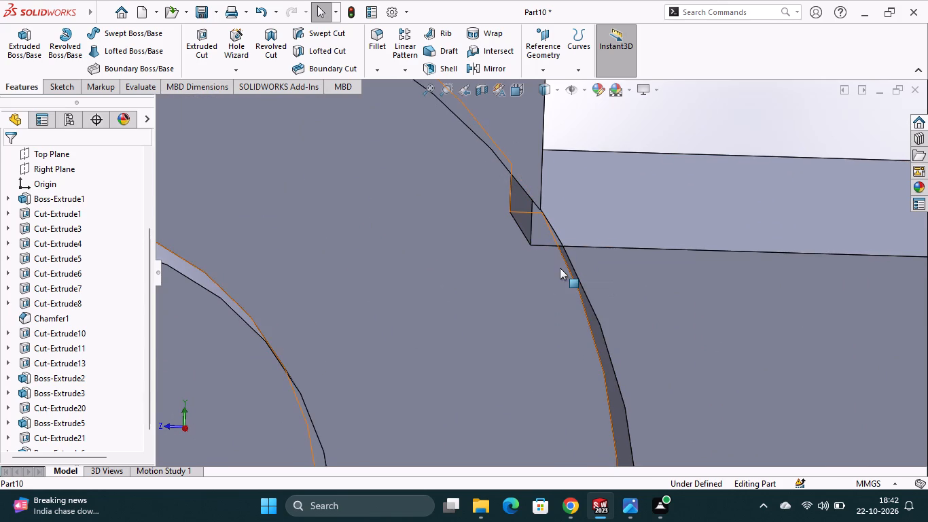
left_click(539, 232)
left_click(603, 193)
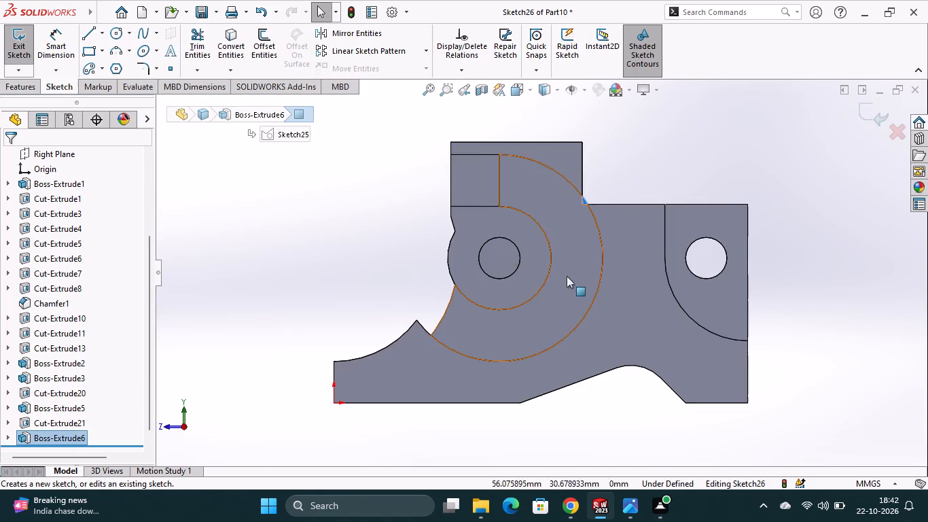
scroll(598, 179, "down", 7)
scroll(538, 301, "down", 2)
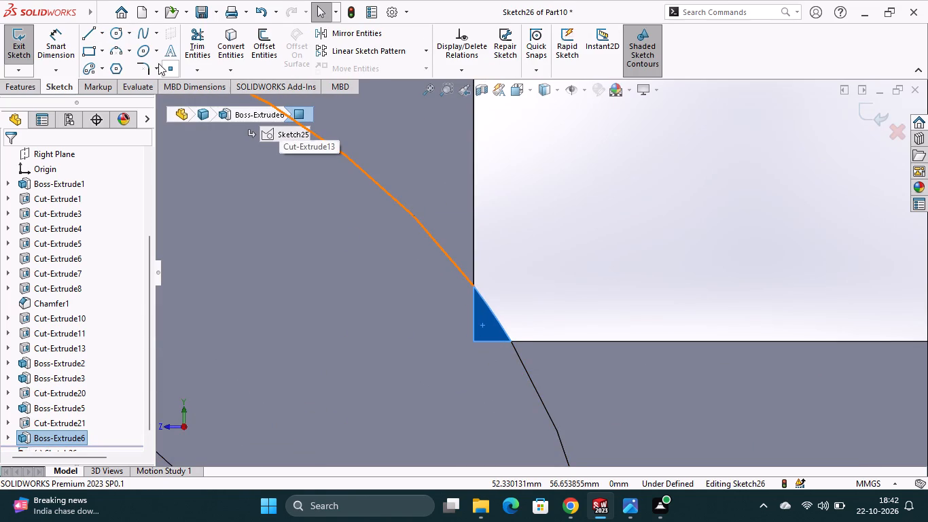
left_click(94, 38)
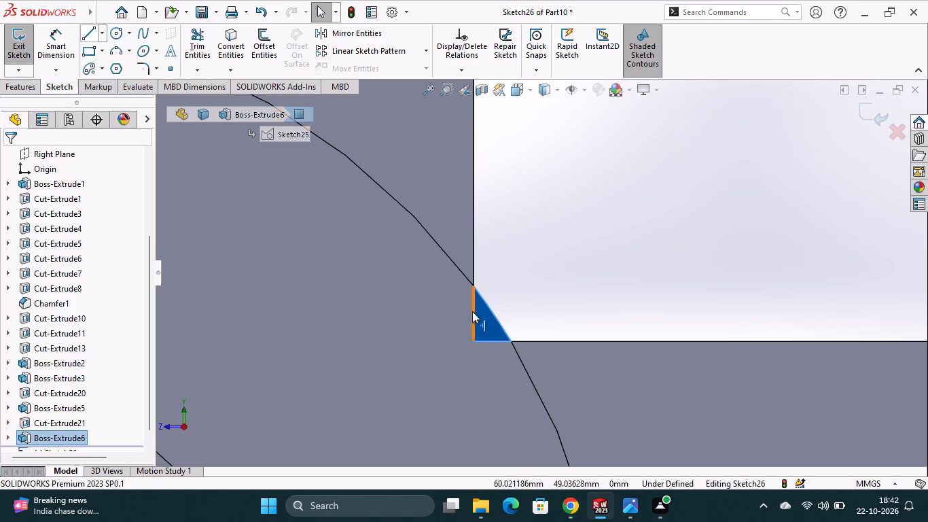
left_click(474, 285)
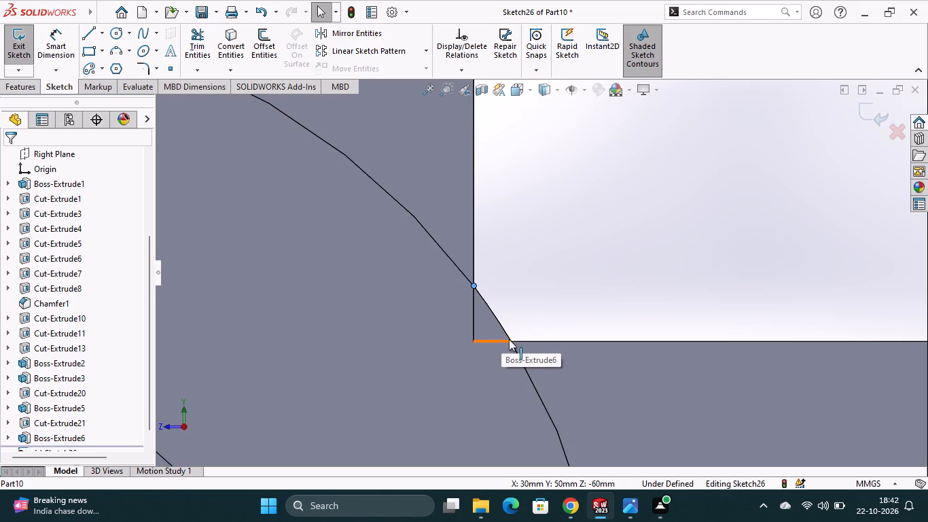
left_click(512, 340)
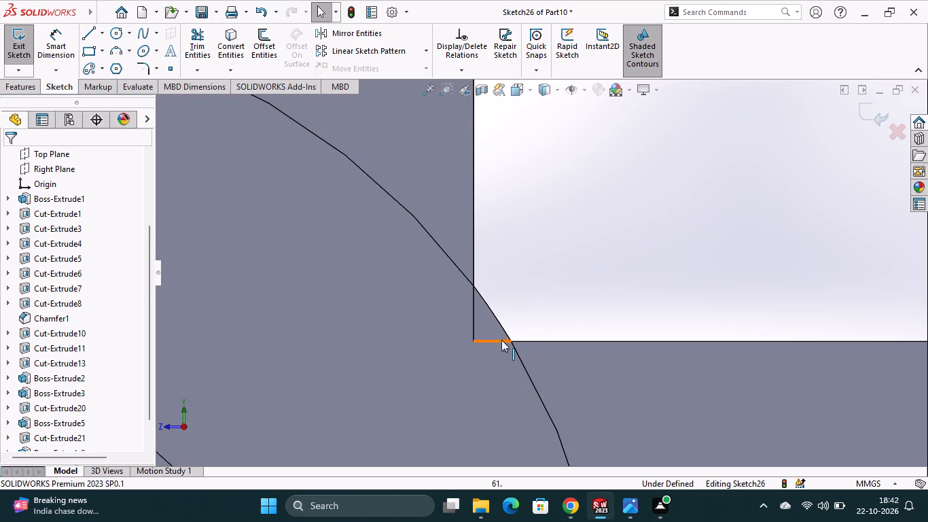
left_click(90, 38)
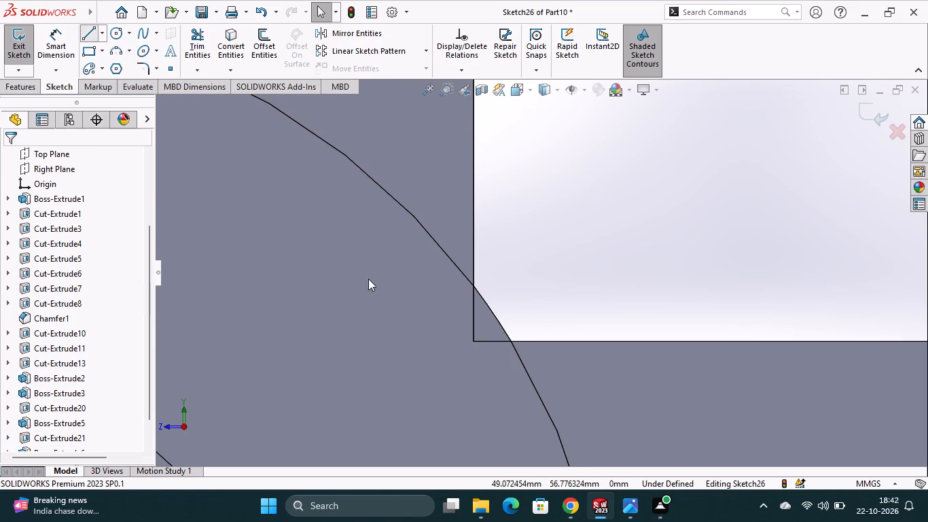
left_click(474, 287)
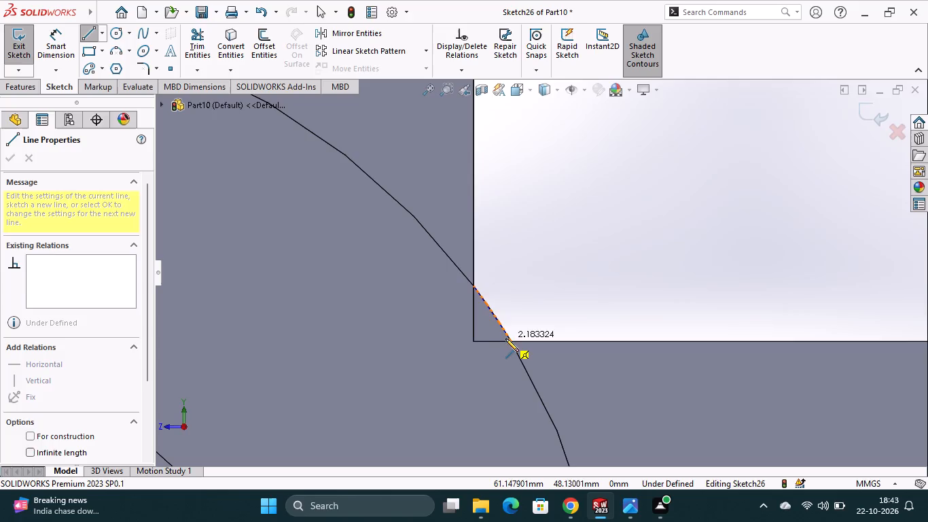
left_click(510, 343)
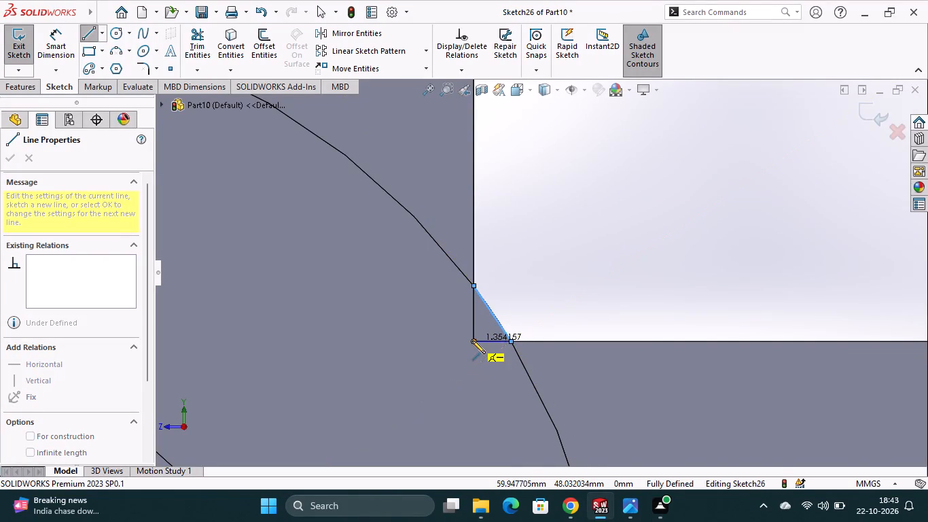
left_click(472, 341)
left_click(472, 288)
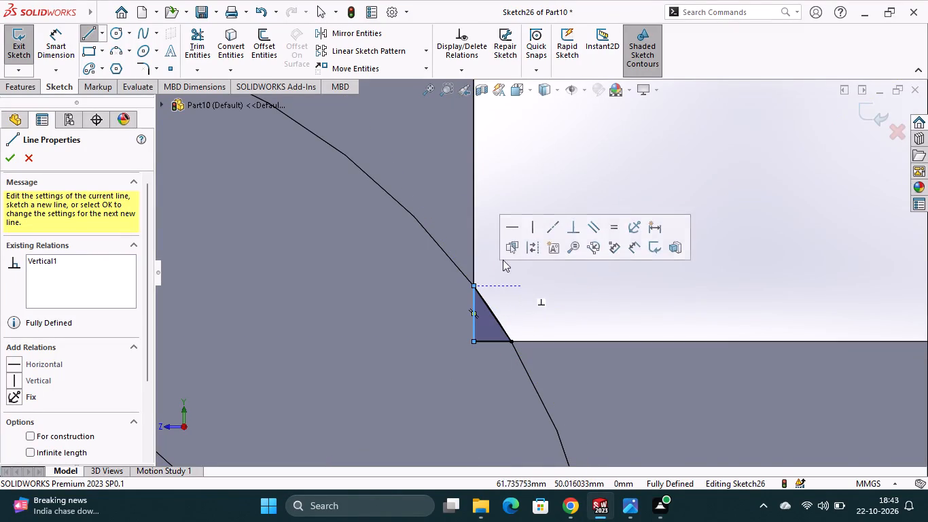
Cut-extrude the triangle at the notch corner with a Blind depth of 13 mm.
left_click(24, 91)
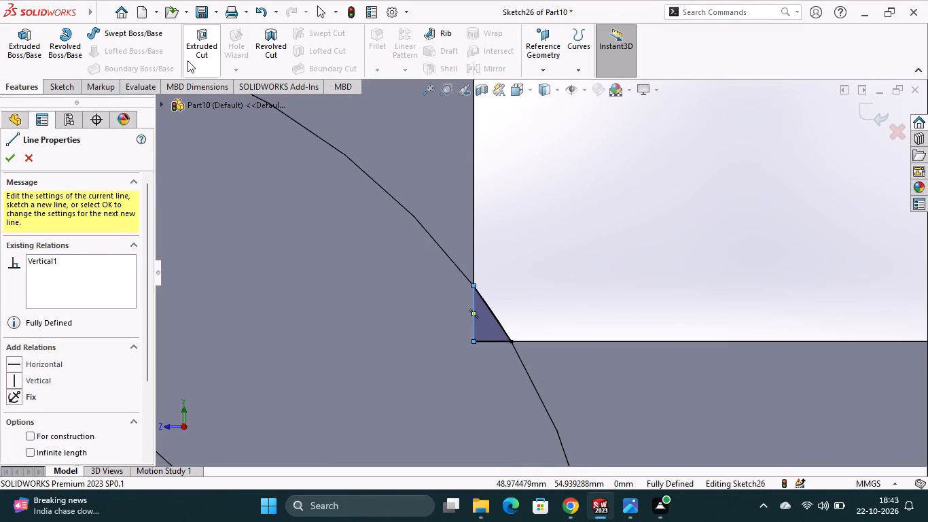
left_click(185, 61)
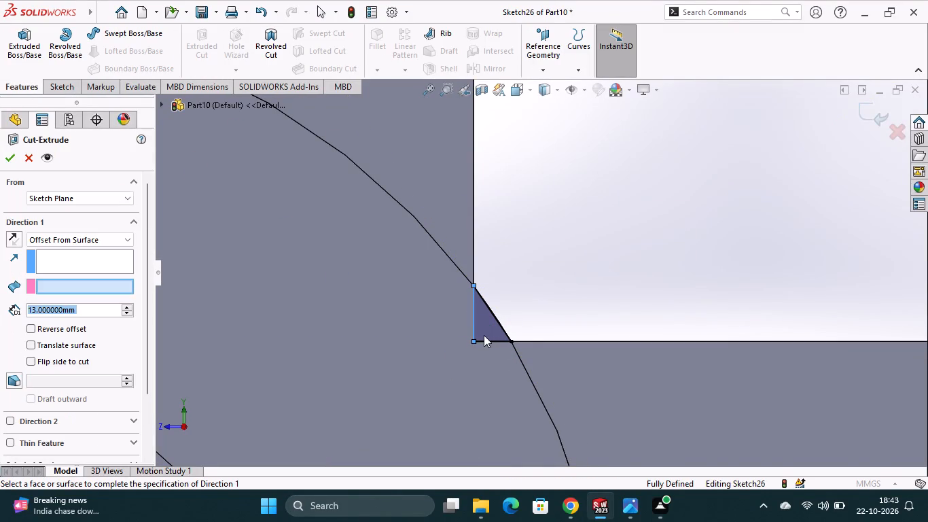
middle_click_drag(645, 300, 575, 328)
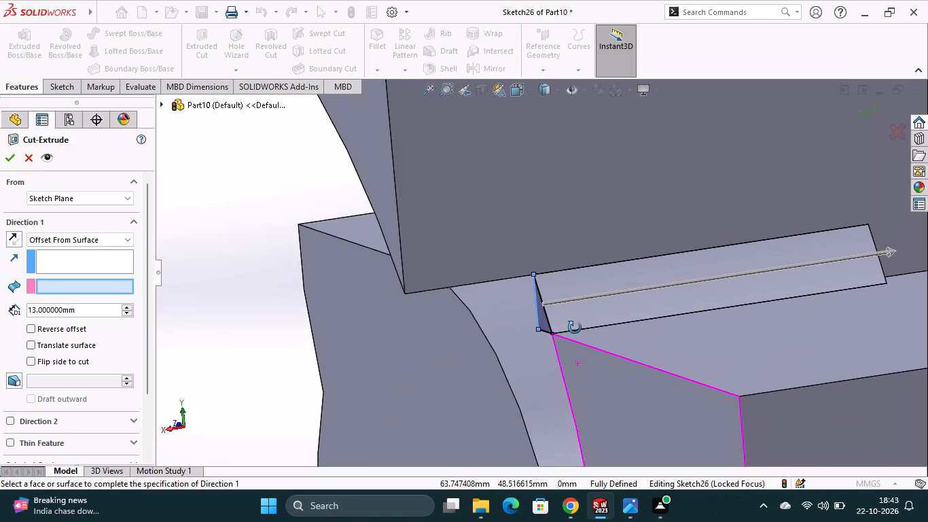
middle_click_drag(575, 328, 631, 324)
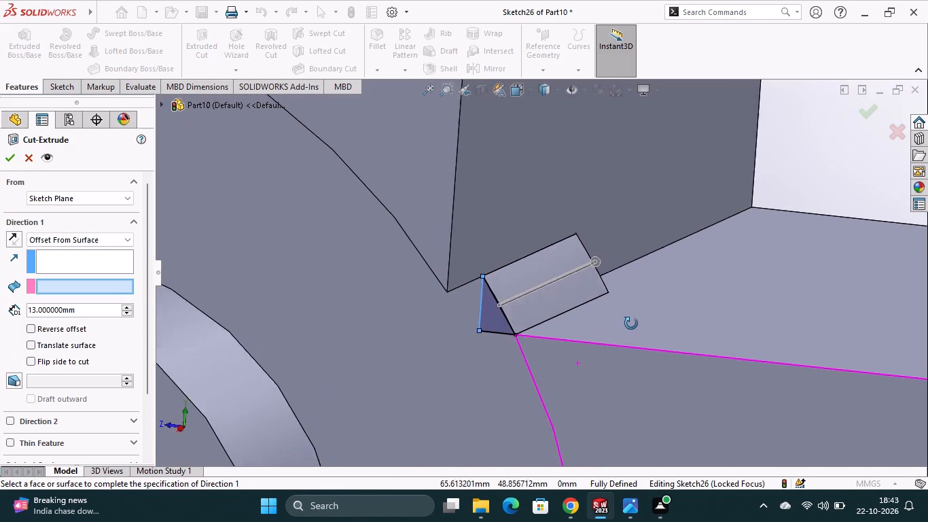
middle_click_drag(631, 324, 644, 317)
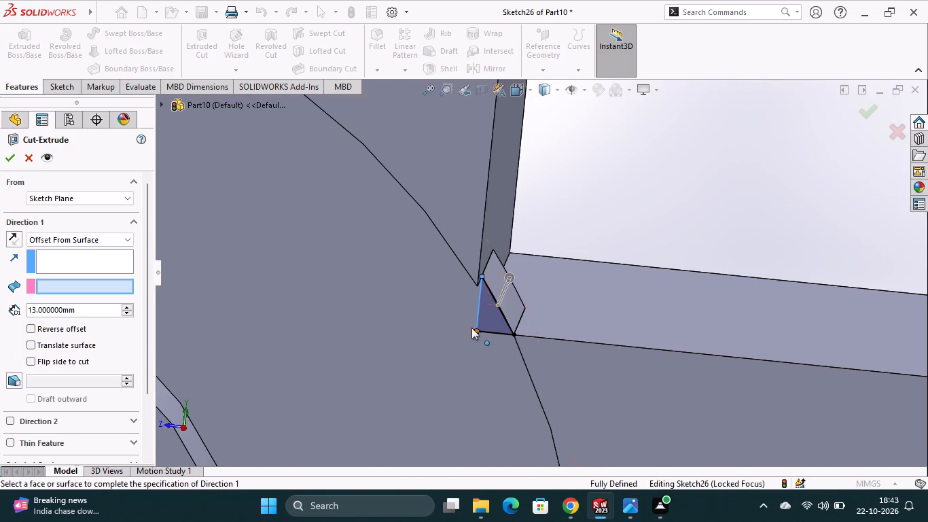
left_click(82, 232)
left_click(69, 253)
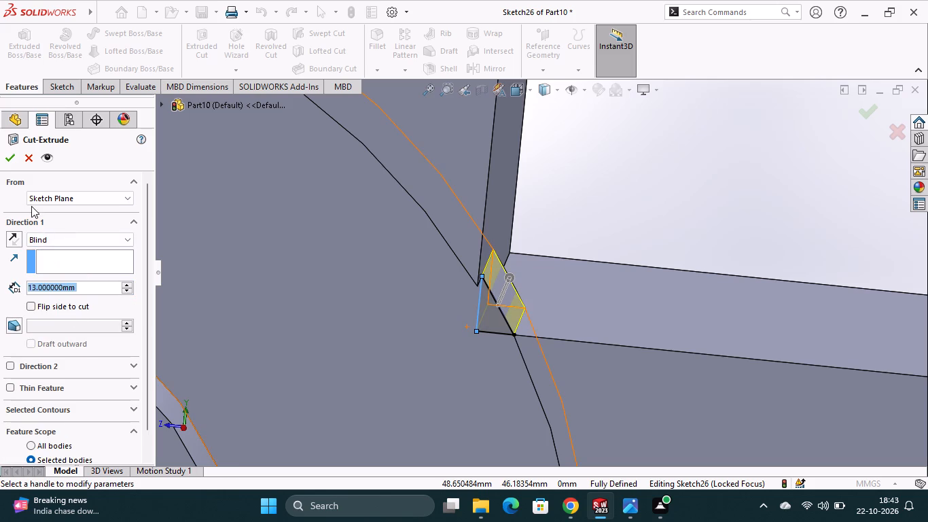
left_click(13, 159)
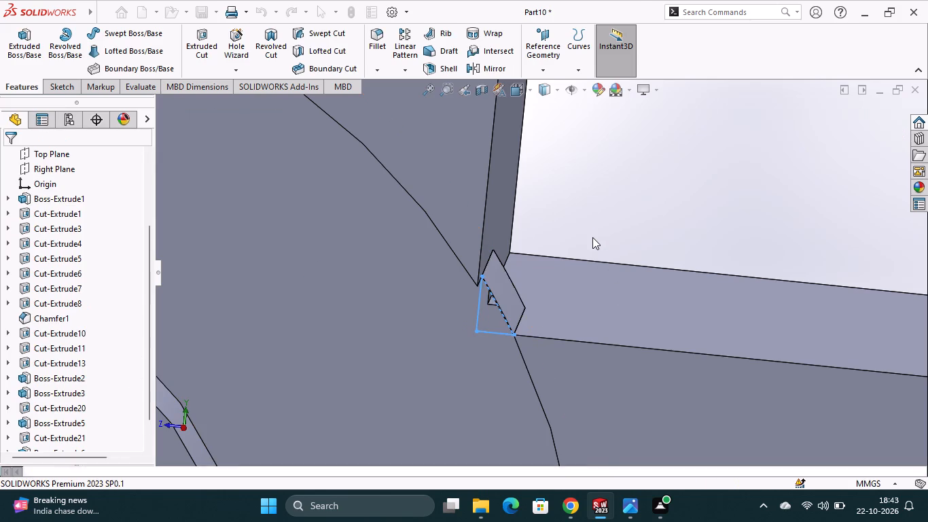
left_click(592, 228)
Examine the cut notch corner and circular recess from several angles, ending with the whole part in isometric view.
scroll(568, 367, "up", 5)
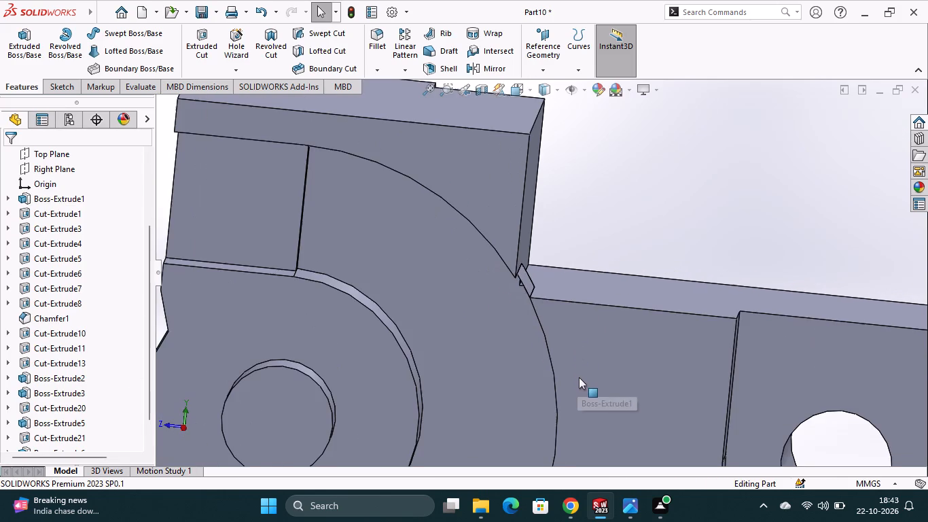
middle_click_drag(589, 381, 601, 369)
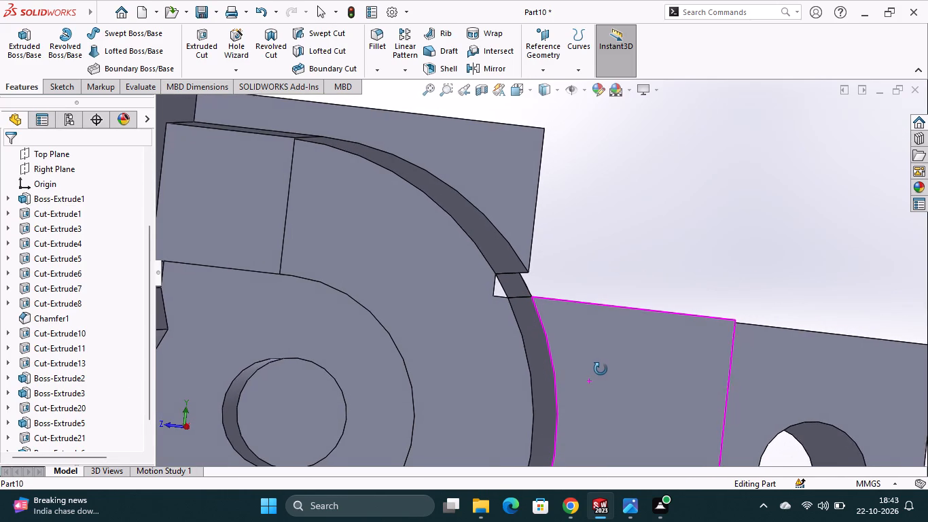
middle_click_drag(601, 369, 651, 362)
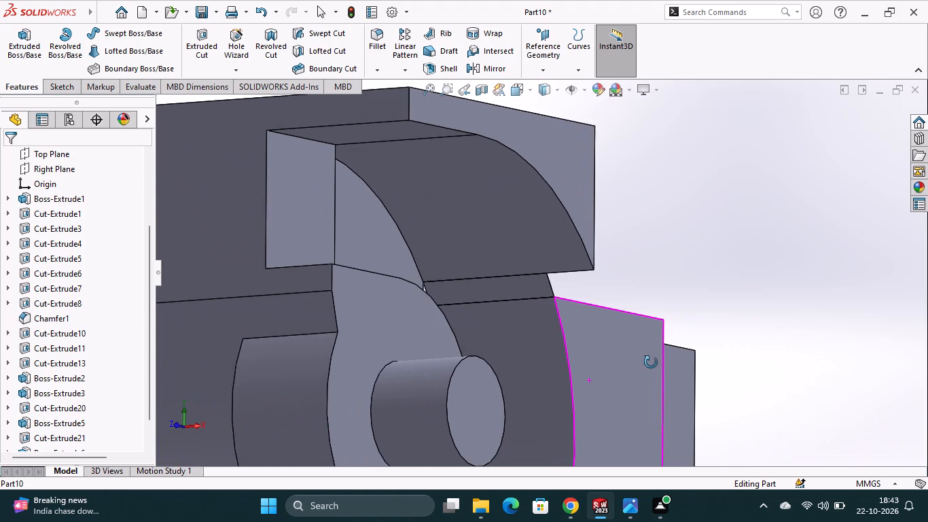
middle_click_drag(651, 362, 610, 366)
scroll(607, 371, "up", 6)
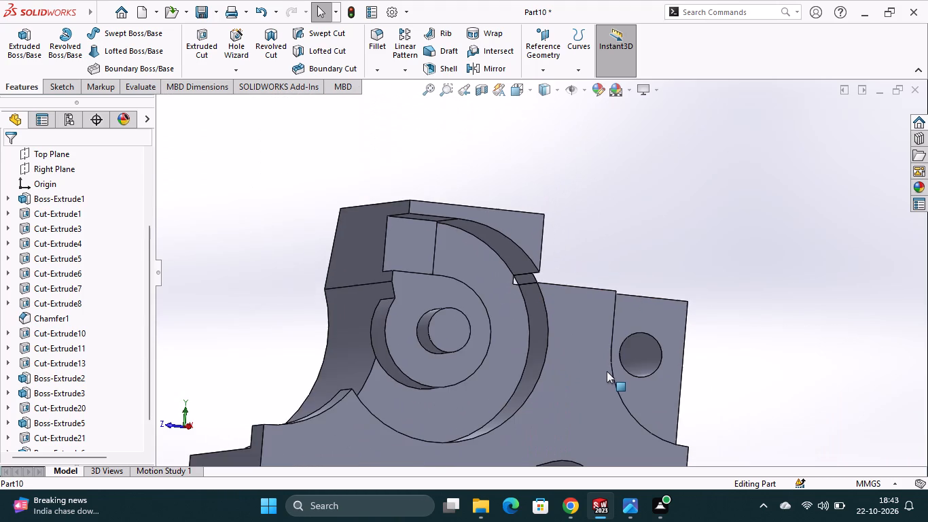
middle_click_drag(582, 385, 565, 388)
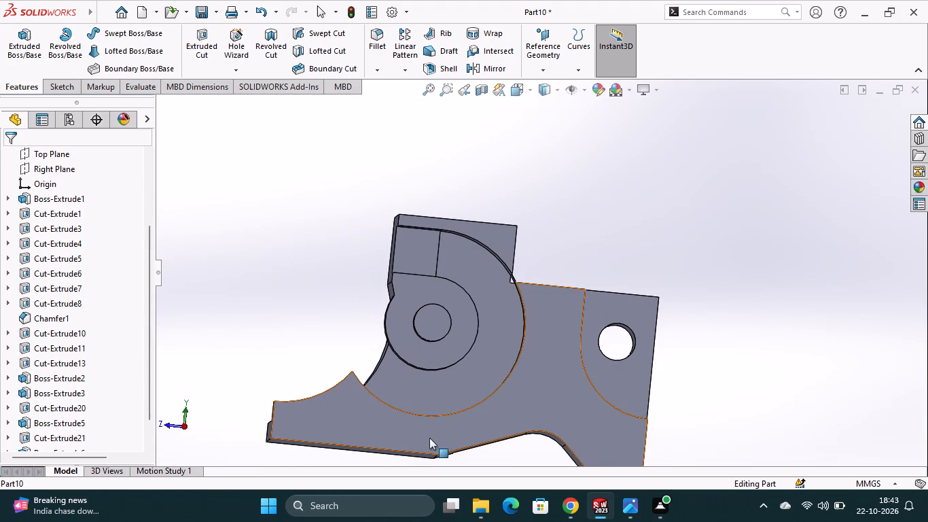
left_click(533, 95)
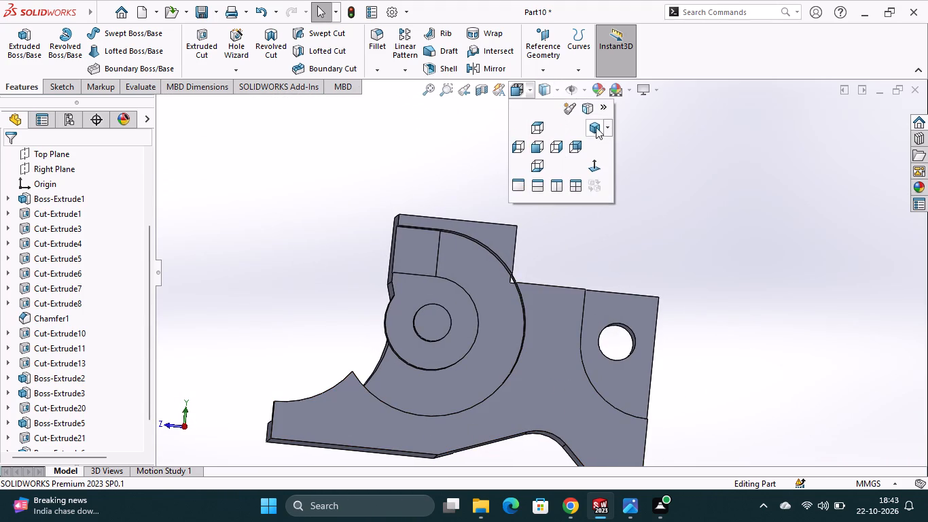
left_click(595, 127)
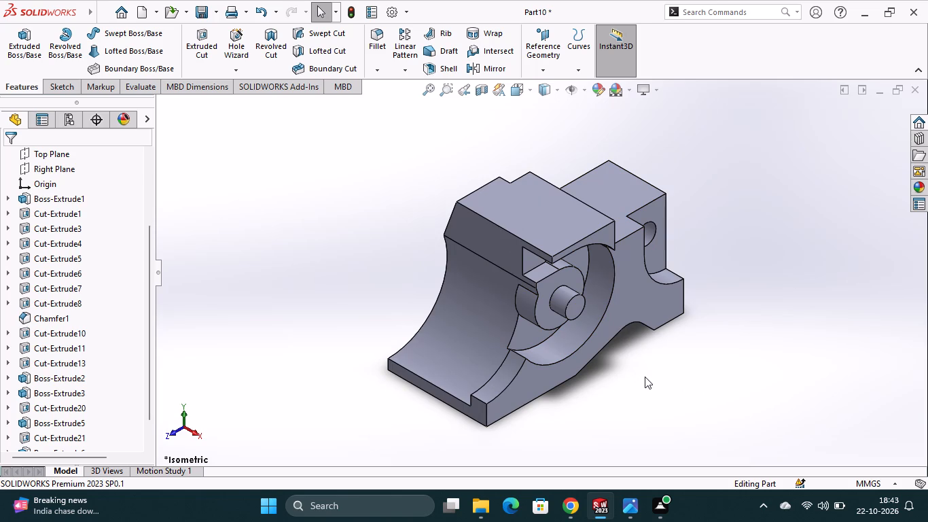
Save the part in the Solidworks folder under the name Part57.
key("ctrl+s")
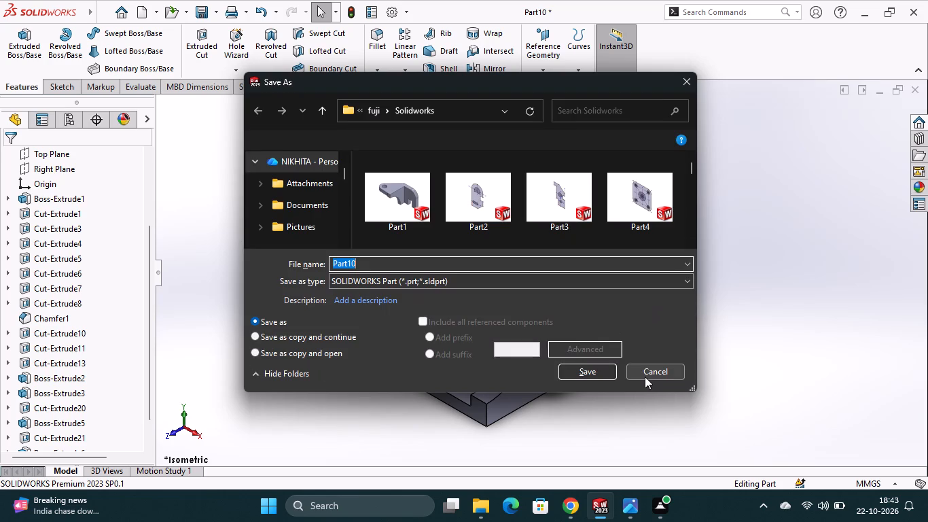
left_click(388, 266)
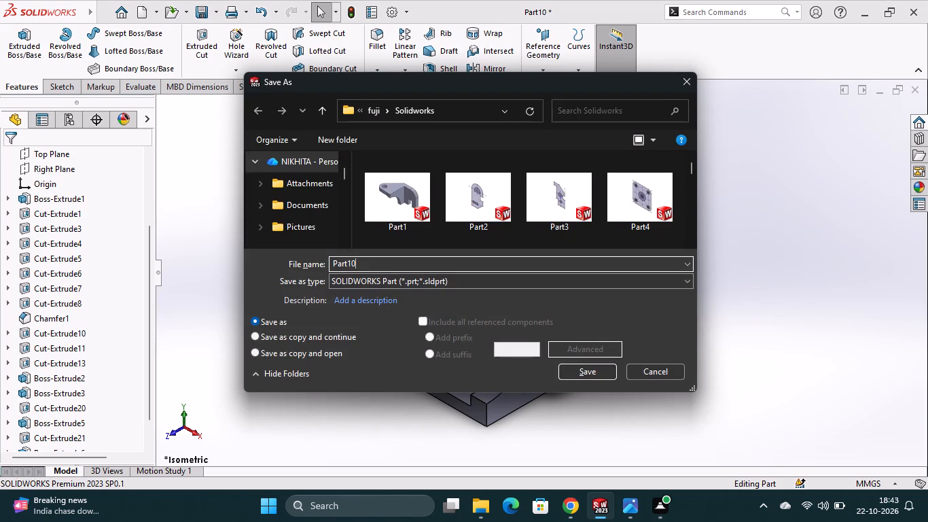
key("BackSpace")
key("BackSpace")
key("5")
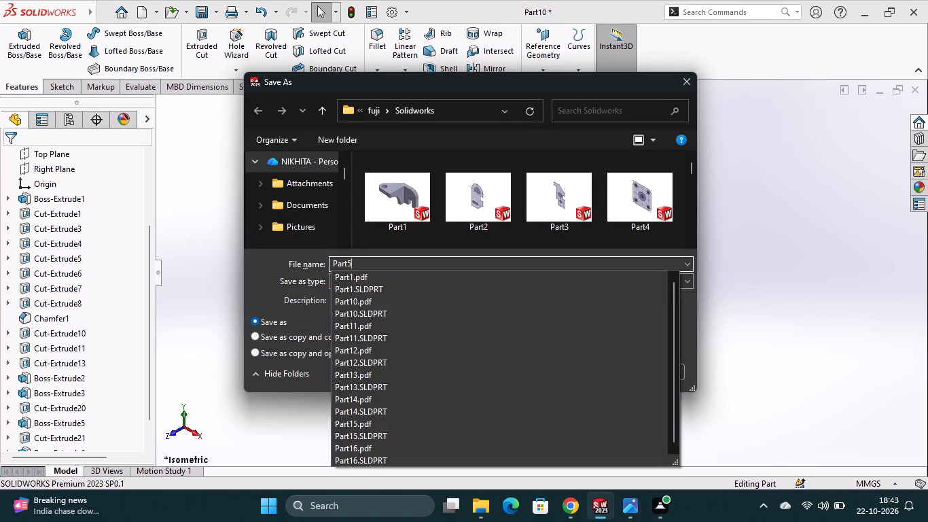
key("7")
key("Return")
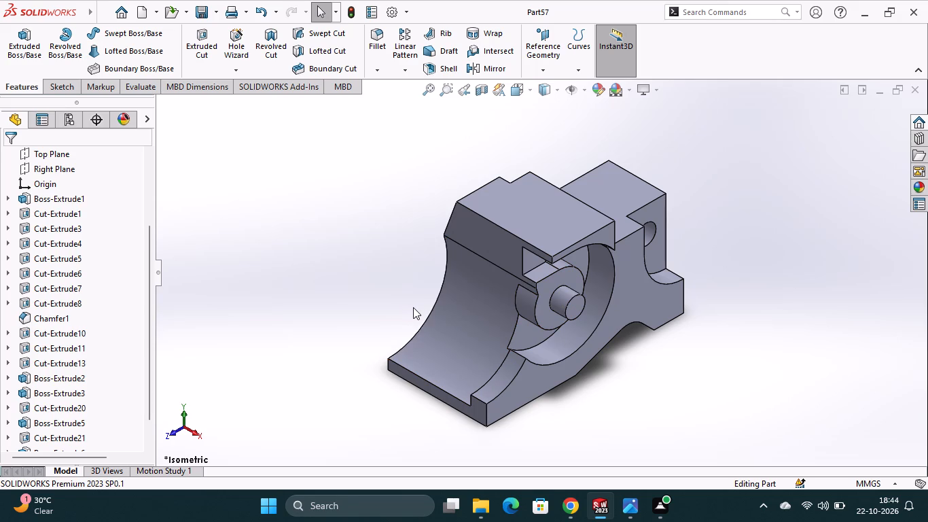
Save the part also as an Adobe Portable Document Format (PDF) file in the same folder.
left_click(219, 12)
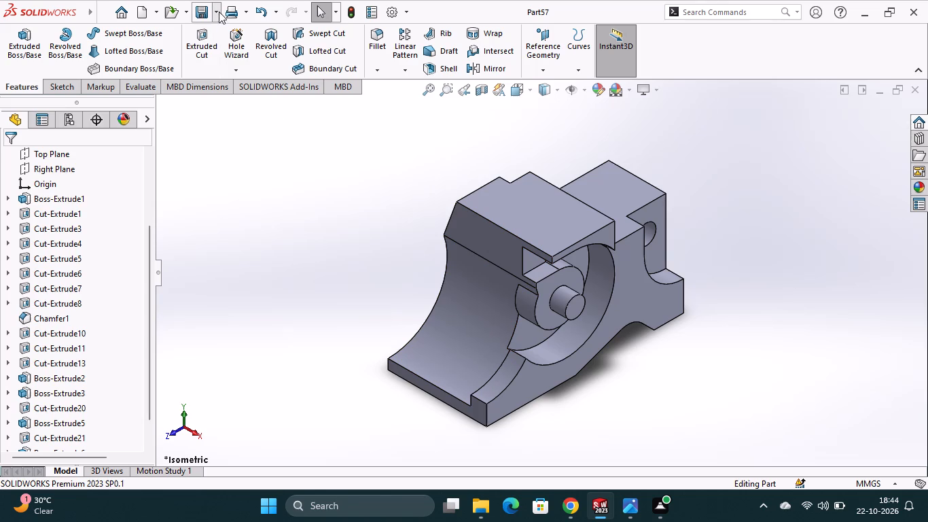
left_click(228, 48)
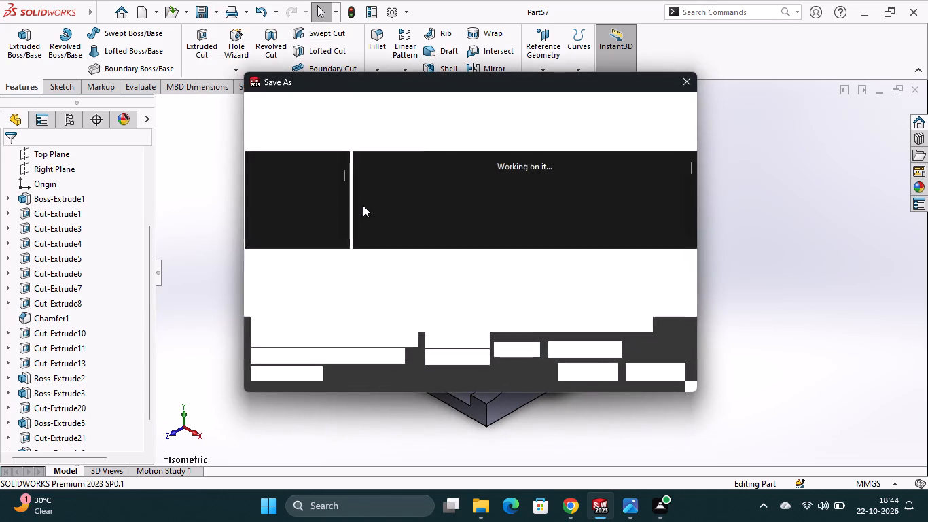
left_click(481, 284)
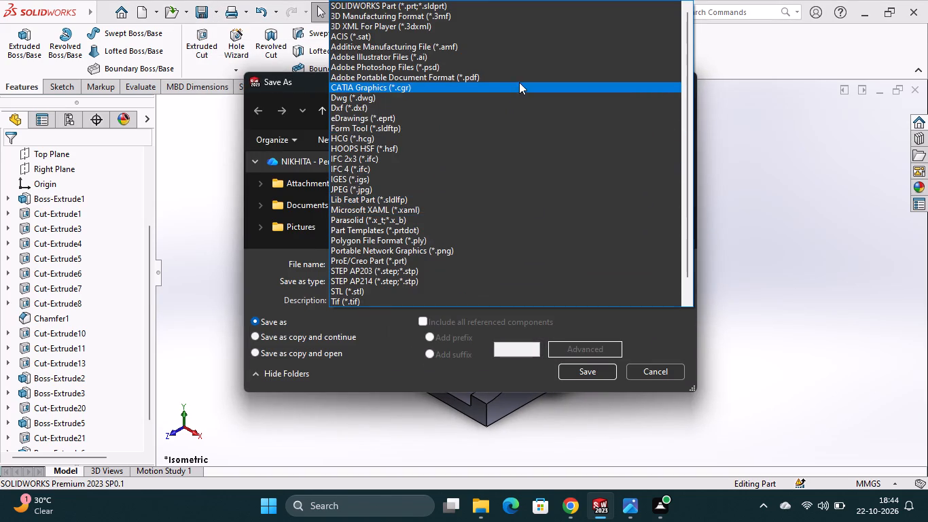
left_click(520, 81)
left_click(587, 404)
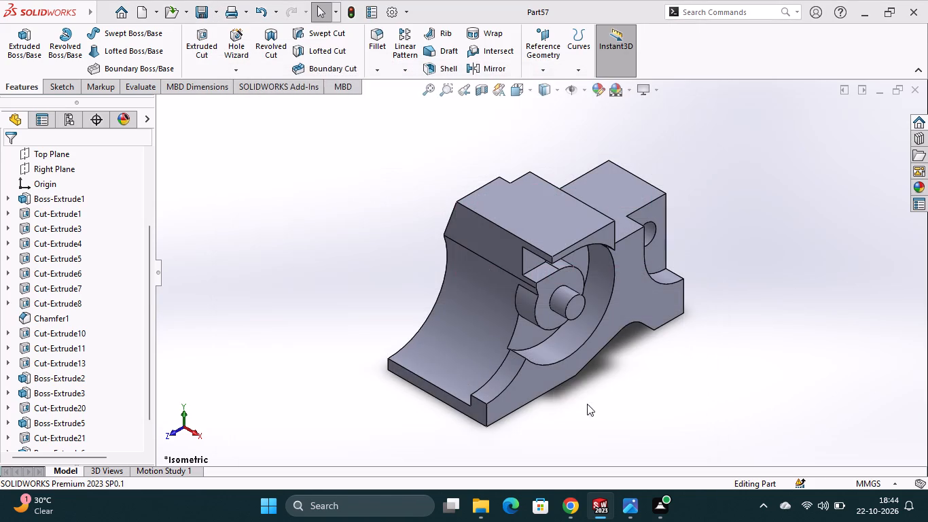